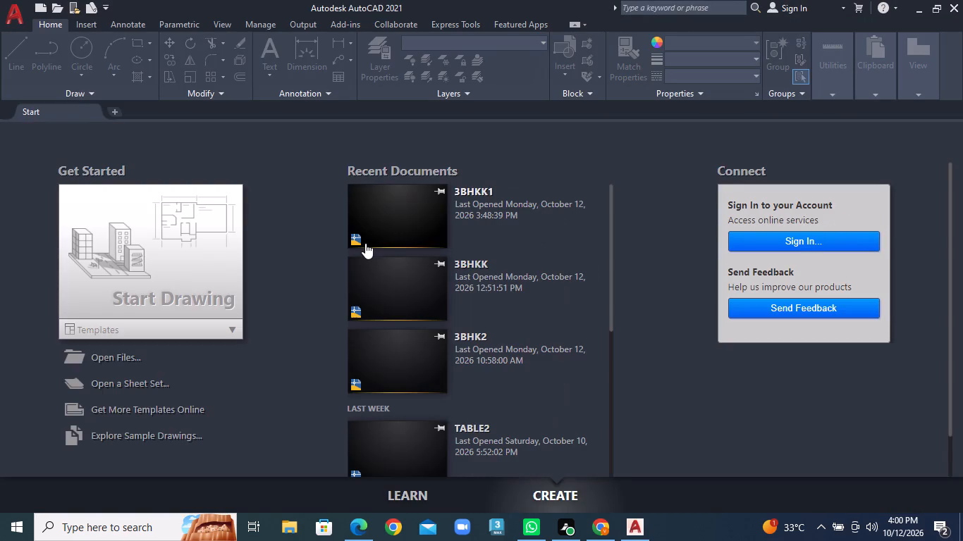
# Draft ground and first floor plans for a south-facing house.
# Start a new blank drawing.
pyautogui.click(197, 215)
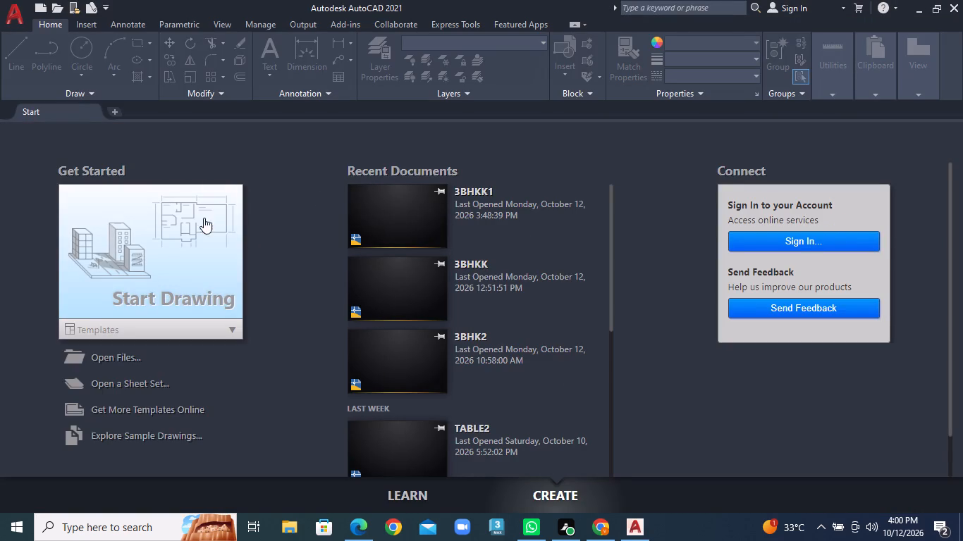
# Turn on command logging for the drawing with LOGFILEON.
pyautogui.click(374, 478)
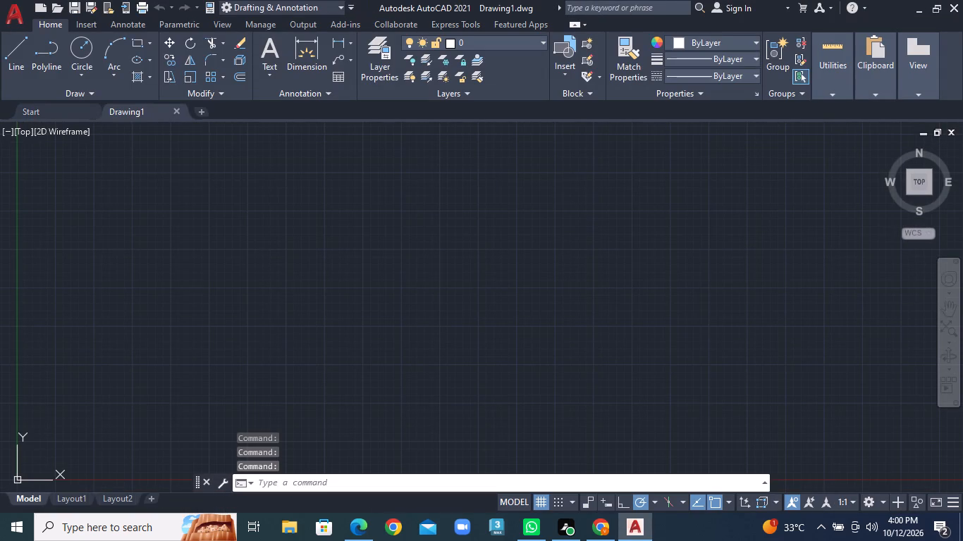
pyautogui.write('LOF')
pyautogui.press('BackSpace')
pyautogui.write('GFILR')
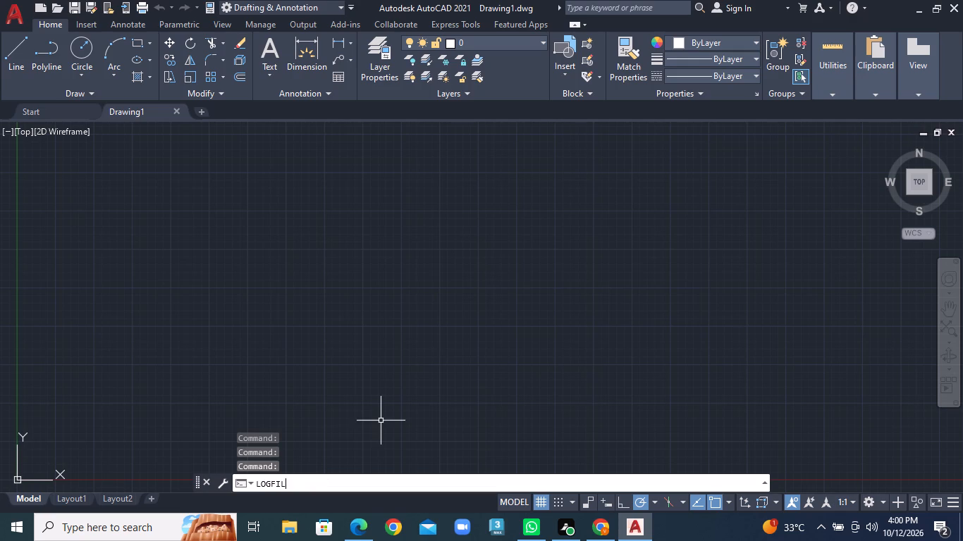
pyautogui.press('BackSpace')
pyautogui.press('e')
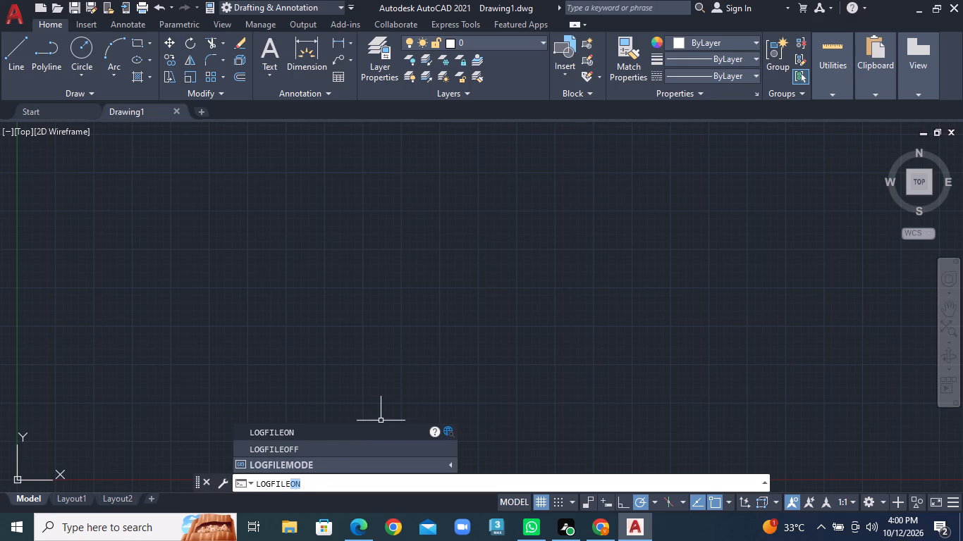
pyautogui.click(317, 433)
# Set the drawing units' length type to Architectural.
pyautogui.write('UN')
pyautogui.press('Return')
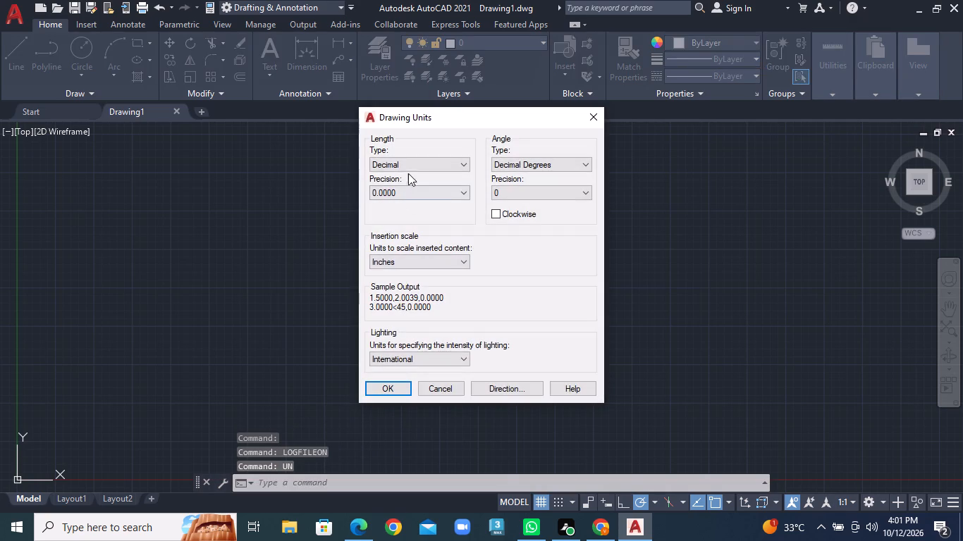
pyautogui.click(410, 168)
pyautogui.click(412, 178)
pyautogui.click(385, 392)
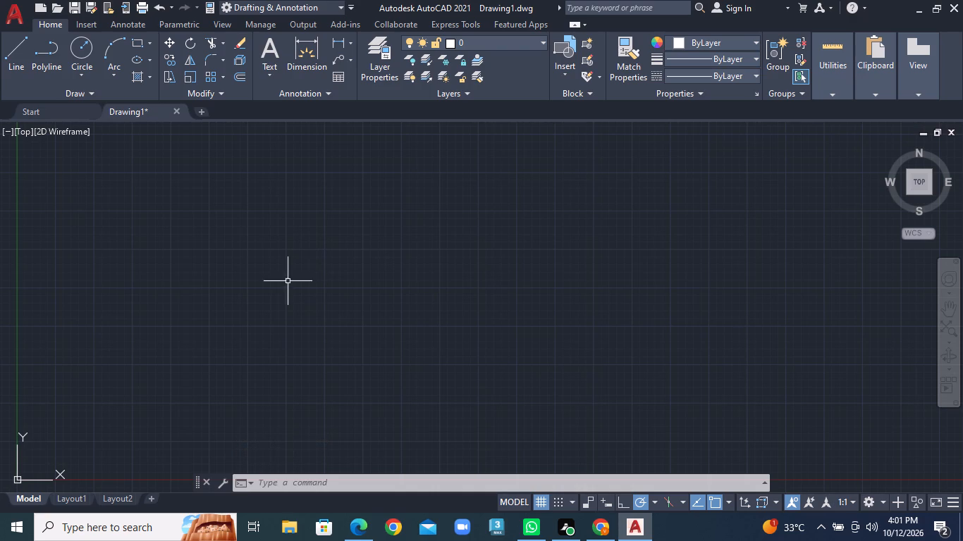
# Draw a rectangle by dimensions, with a length of 20' and a width of 40'.
pyautogui.click(149, 44)
pyautogui.click(170, 64)
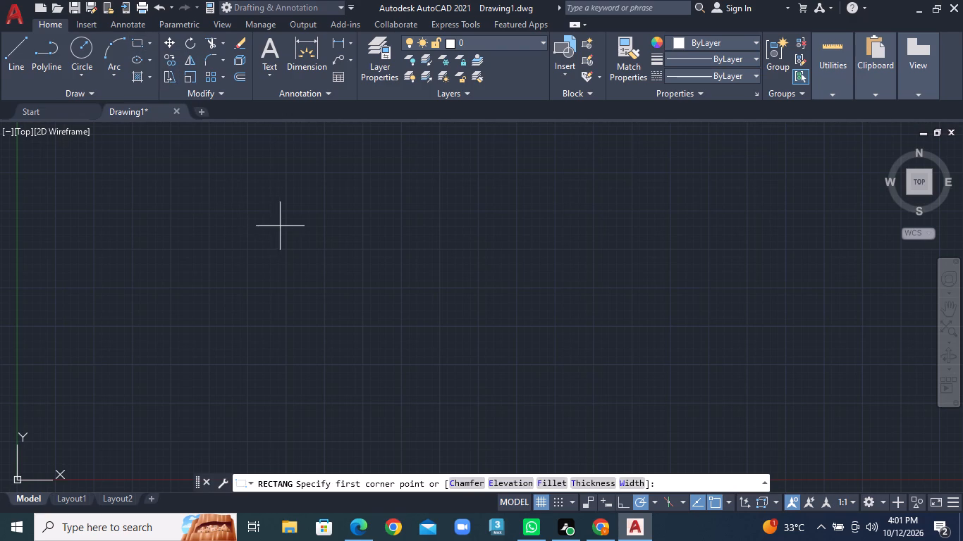
pyautogui.click(288, 196)
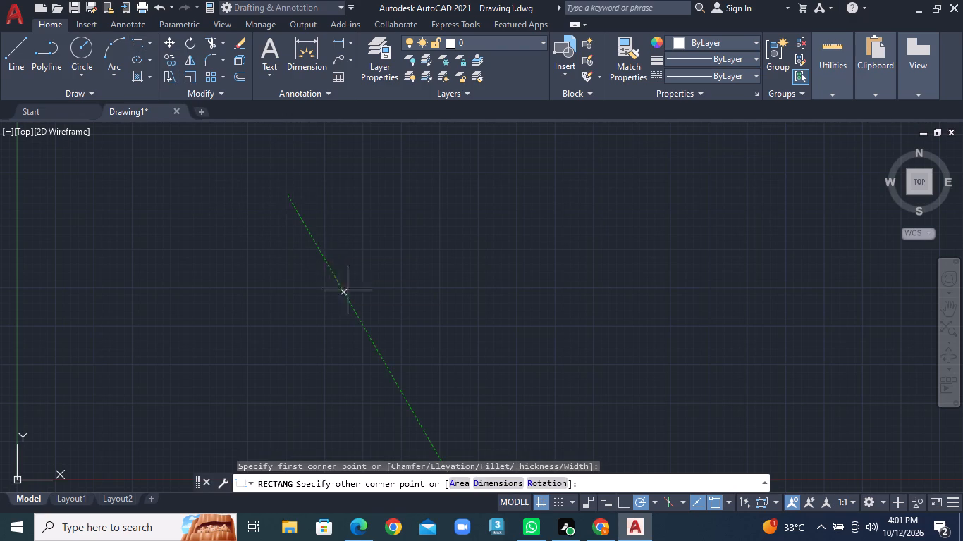
pyautogui.rightClick(373, 322)
pyautogui.click(403, 211)
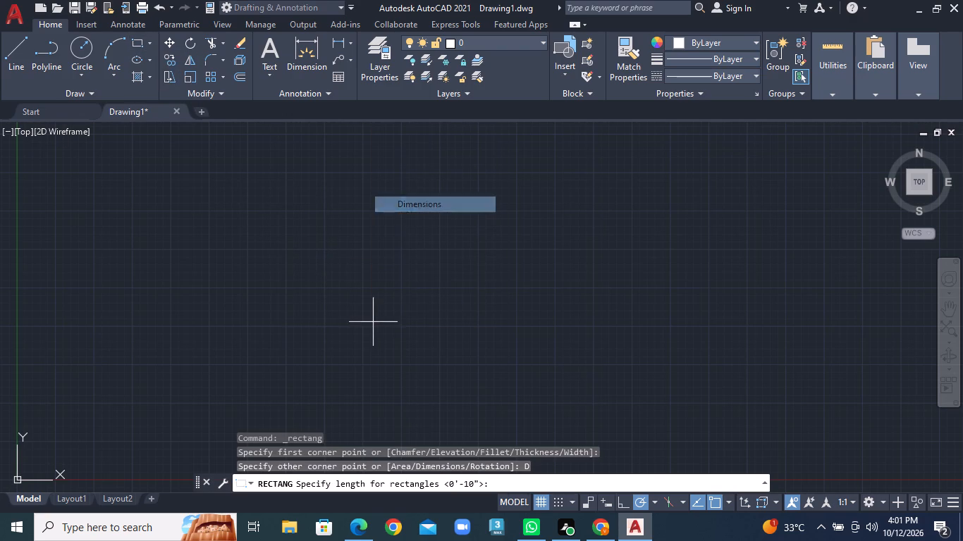
pyautogui.write("20'")
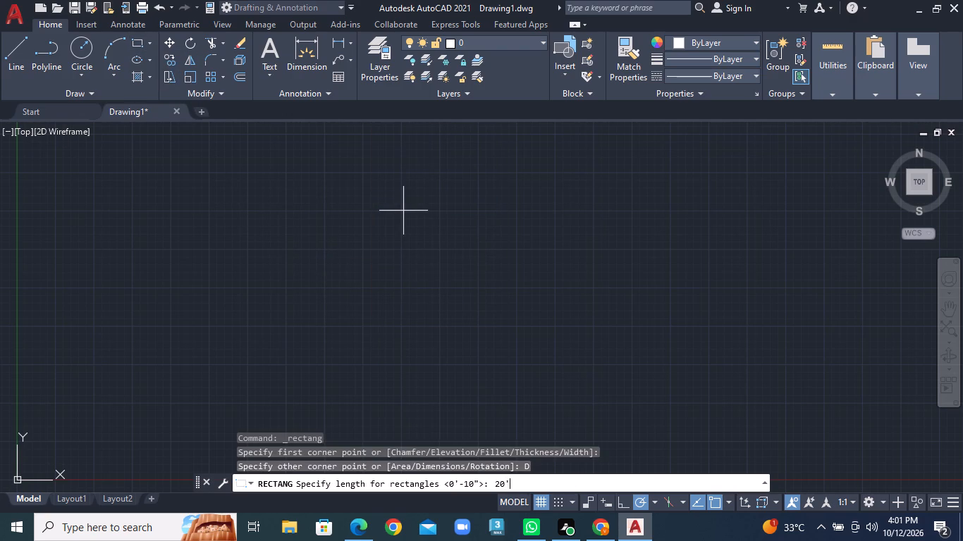
pyautogui.press('Return')
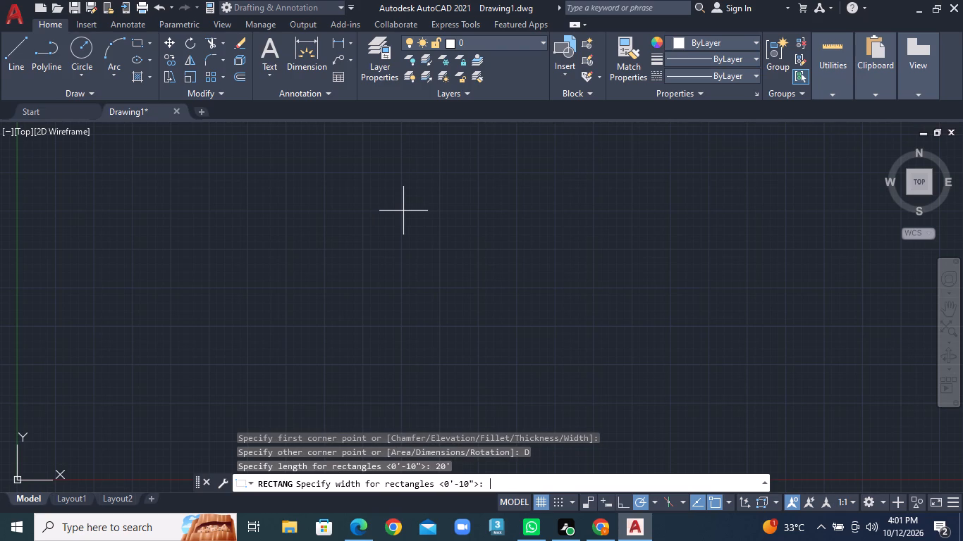
pyautogui.write("40'")
pyautogui.press('Return')
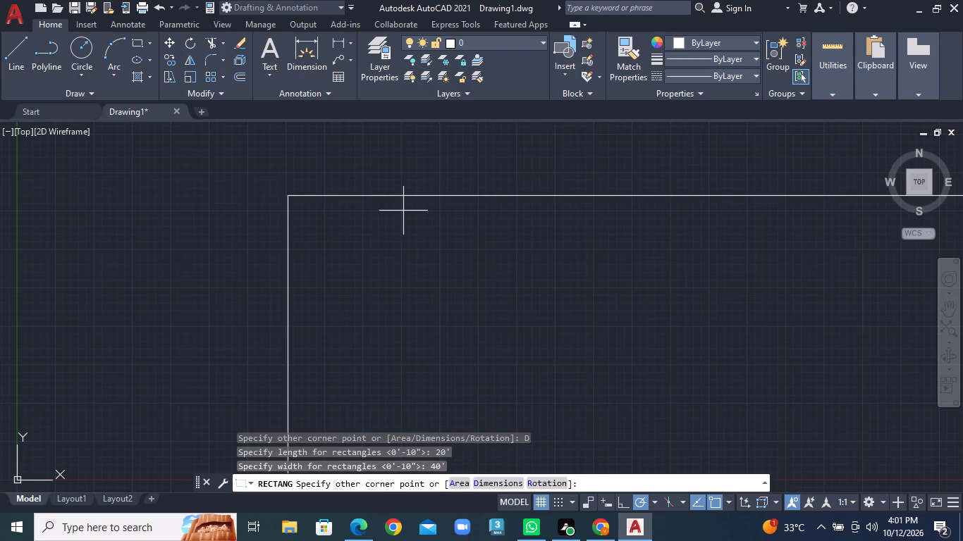
pyautogui.click(436, 260)
# Move the UCS origin well away from the rectangle, below and to the left of it.
pyautogui.scroll(-5, 436, 260)
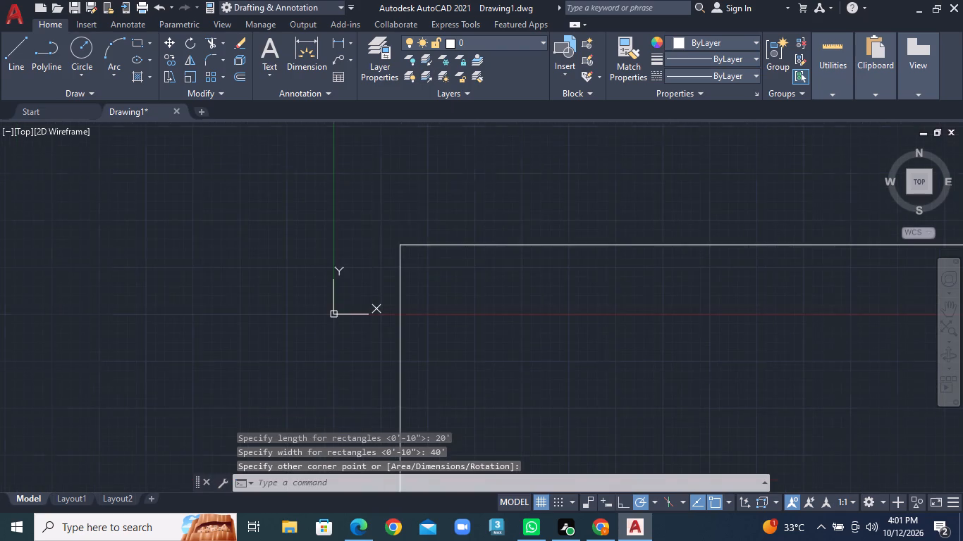
pyautogui.scroll(-2, 436, 260)
pyautogui.moveTo(433, 260); pyautogui.dragTo(381, 114, button='middle')
pyautogui.moveTo(360, 175); pyautogui.dragTo(362, 236, button='middle')
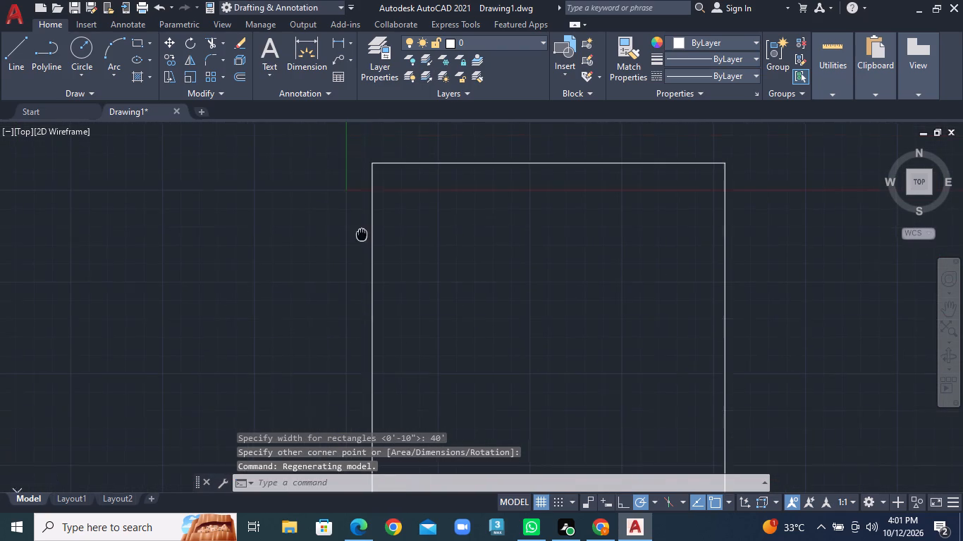
pyautogui.moveTo(362, 236); pyautogui.dragTo(362, 240, button='middle')
pyautogui.click(350, 199)
pyautogui.moveTo(350, 199); pyautogui.dragTo(159, 325)
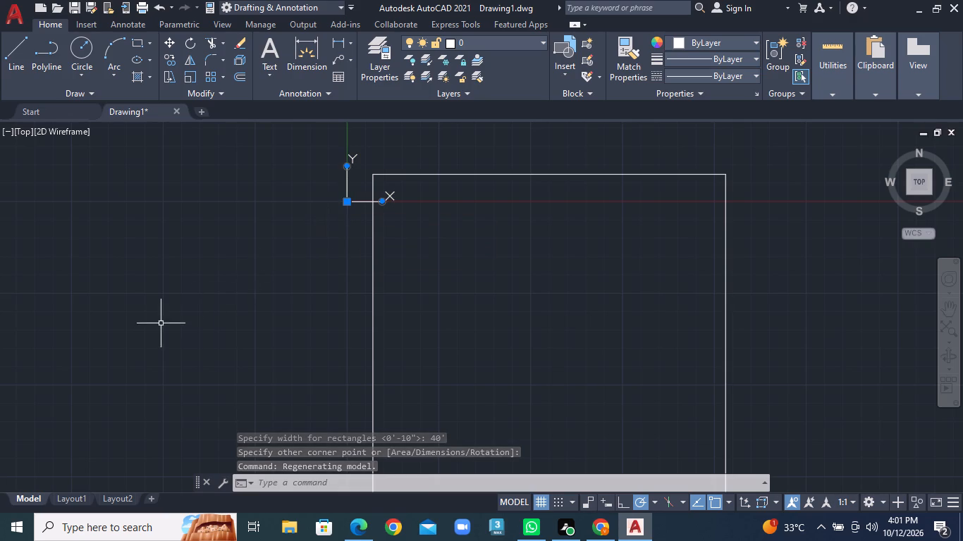
pyautogui.moveTo(347, 203); pyautogui.dragTo(338, 211)
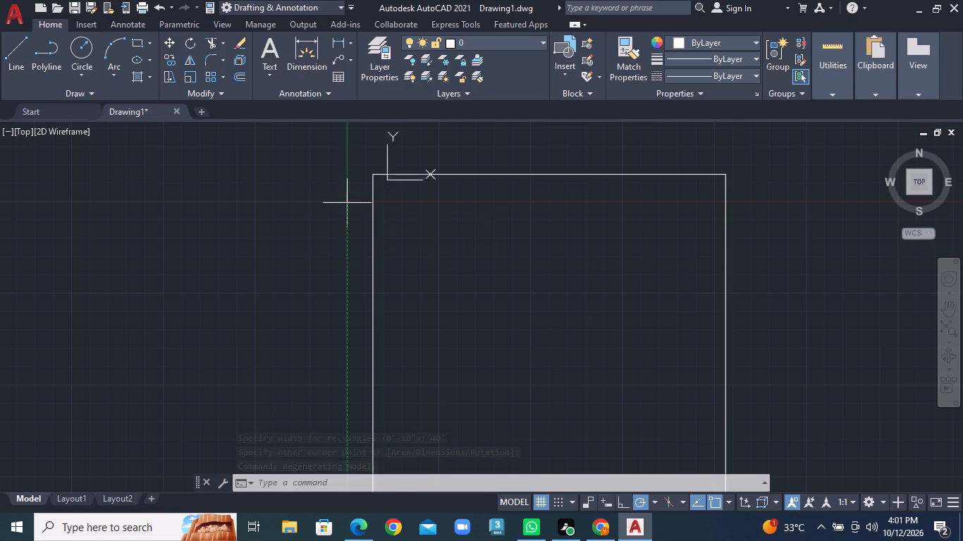
pyautogui.moveTo(338, 211); pyautogui.dragTo(8, 416)
pyautogui.click(8, 416)
pyautogui.scroll(-2, 340, 251)
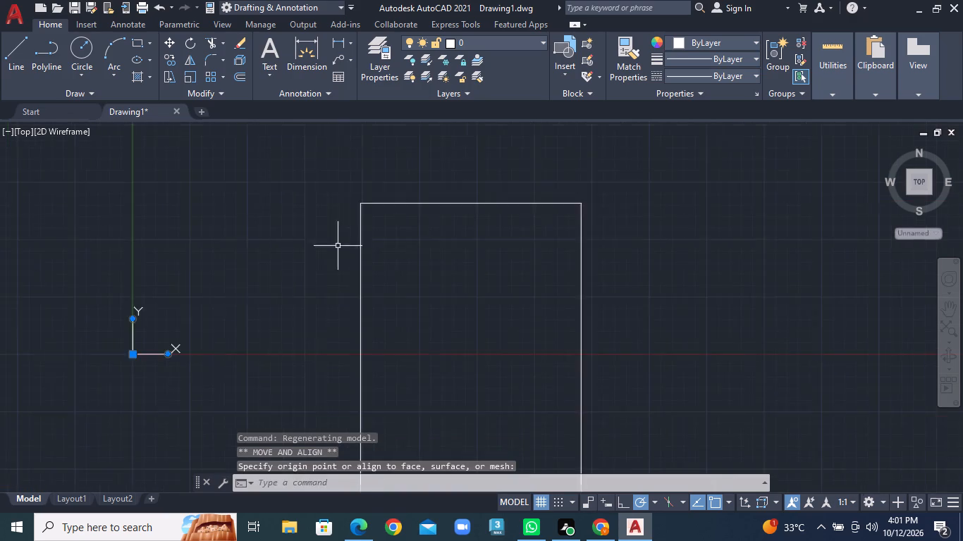
pyautogui.scroll(-2, 332, 247)
pyautogui.moveTo(419, 349); pyautogui.dragTo(449, 263, button='middle')
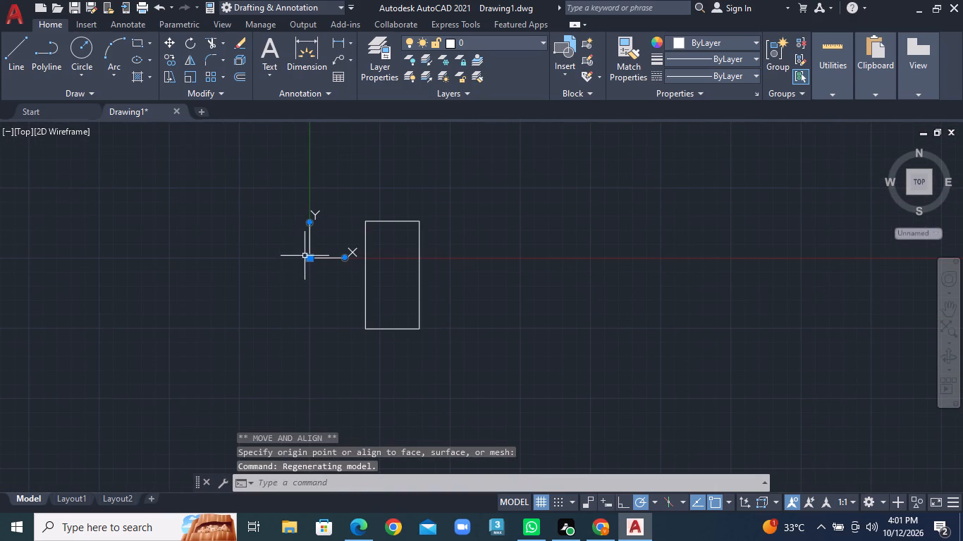
pyautogui.moveTo(312, 258); pyautogui.dragTo(47, 461)
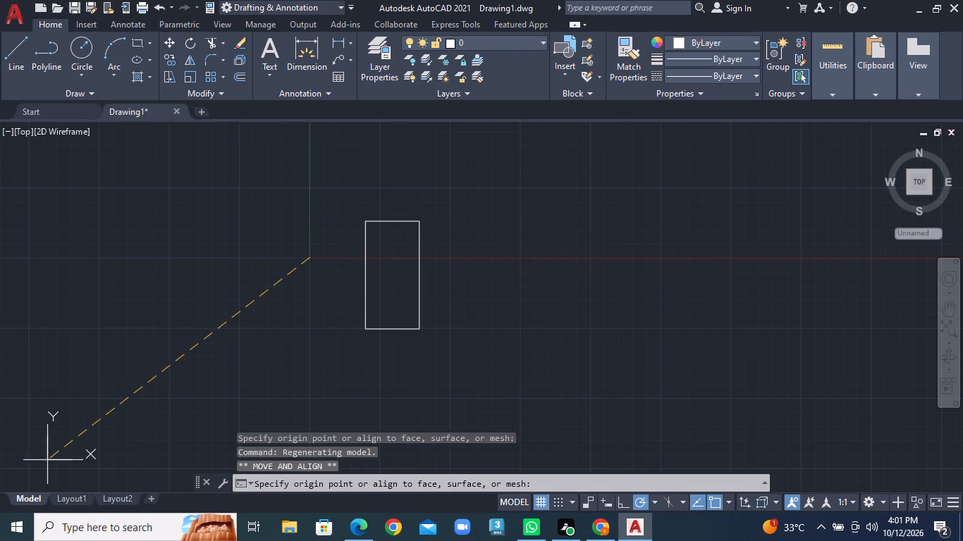
pyautogui.moveTo(47, 461); pyautogui.dragTo(44, 461)
pyautogui.click(44, 461)
# Draw a horizontal line rightward from the rectangle's top-right corner, about twice as long as the rectangle is wide.
pyautogui.scroll(2, 372, 301)
pyautogui.moveTo(397, 268); pyautogui.dragTo(331, 292, button='middle')
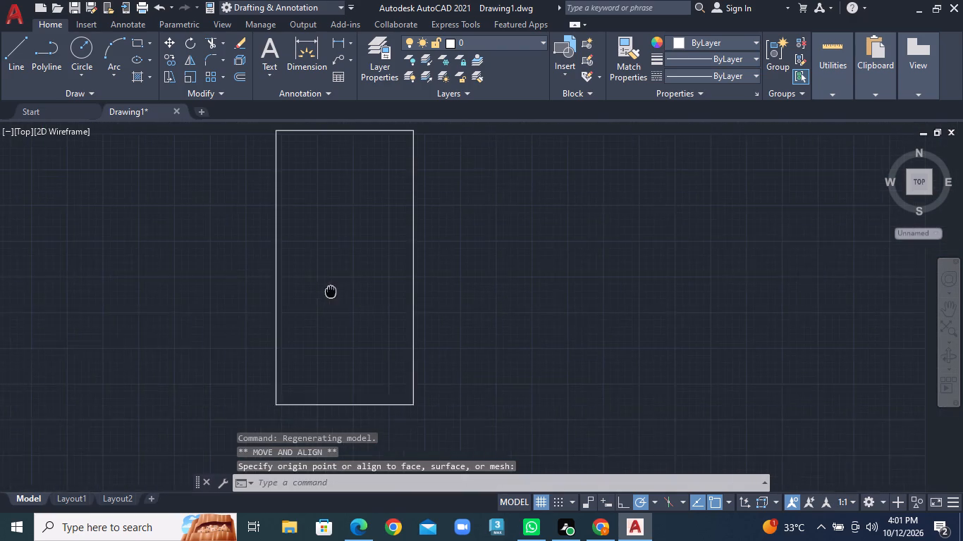
pyautogui.click(12, 51)
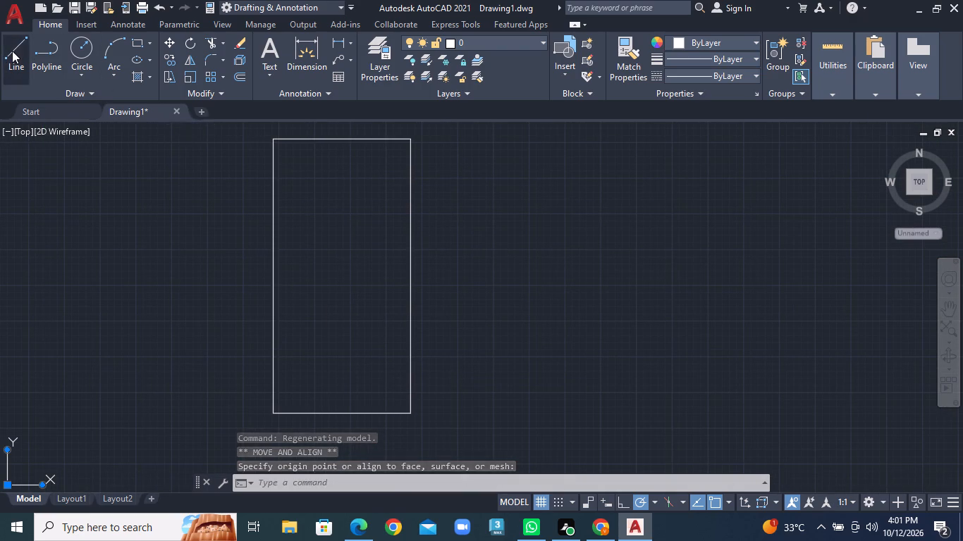
pyautogui.click(412, 142)
pyautogui.click(689, 142)
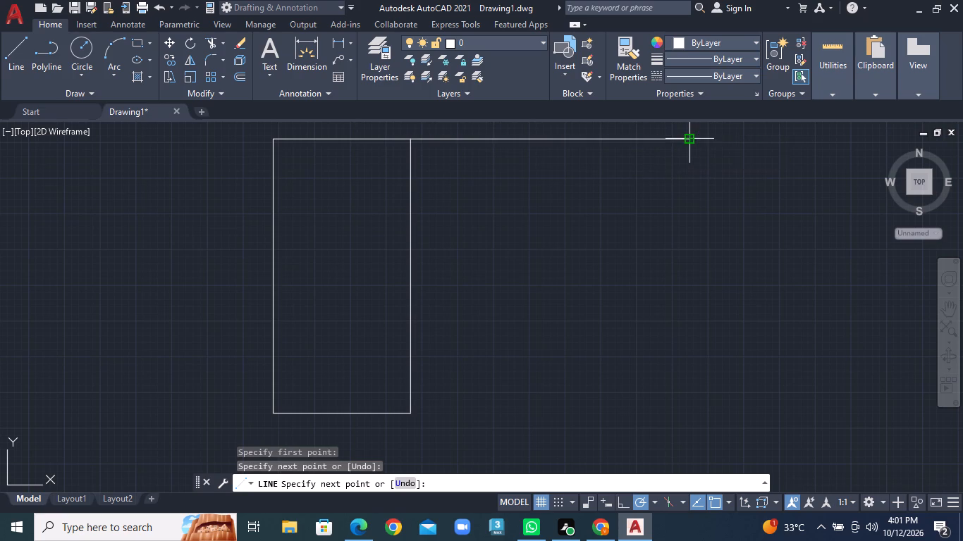
pyautogui.rightClick(689, 142)
pyautogui.click(707, 149)
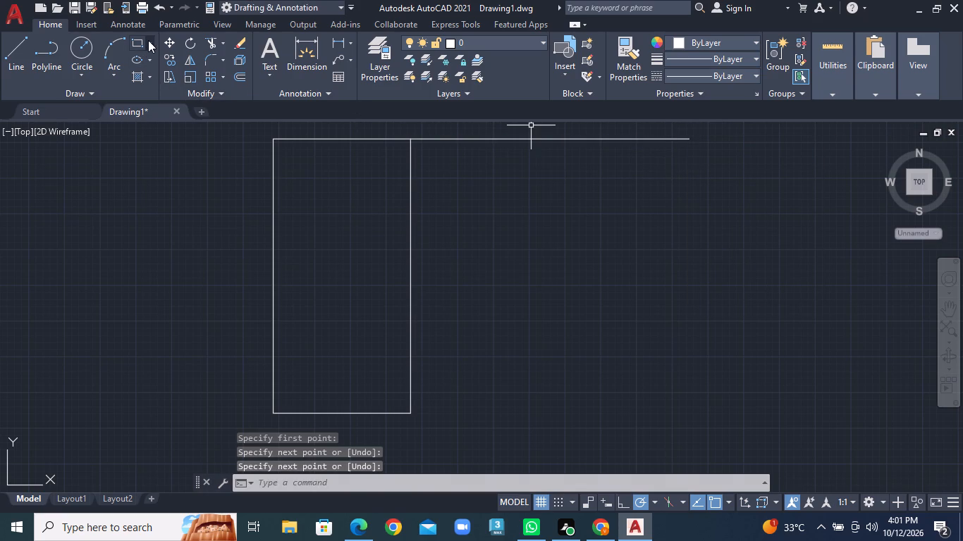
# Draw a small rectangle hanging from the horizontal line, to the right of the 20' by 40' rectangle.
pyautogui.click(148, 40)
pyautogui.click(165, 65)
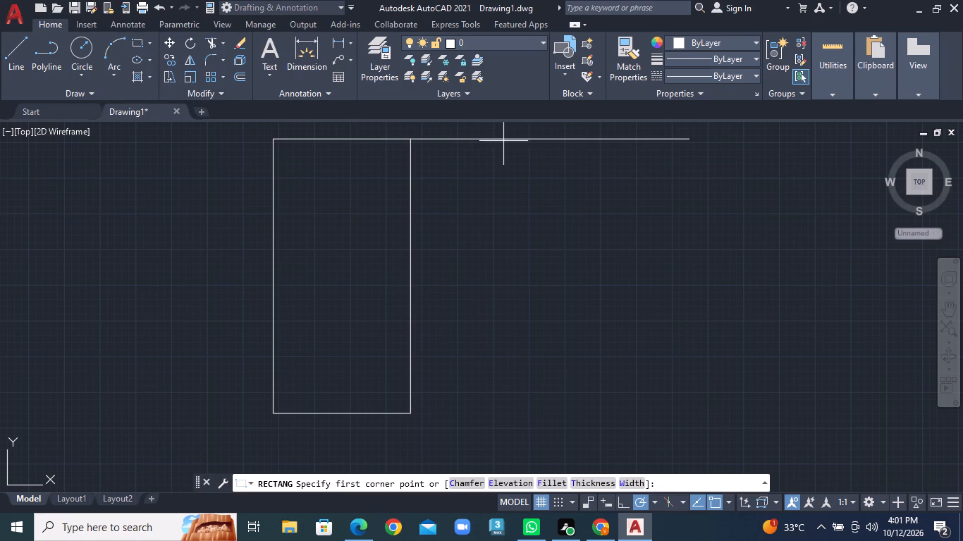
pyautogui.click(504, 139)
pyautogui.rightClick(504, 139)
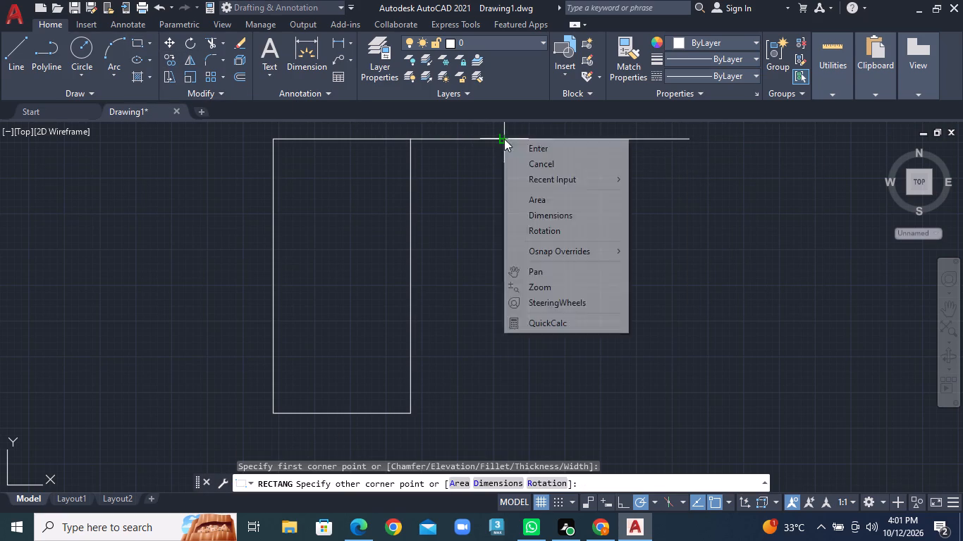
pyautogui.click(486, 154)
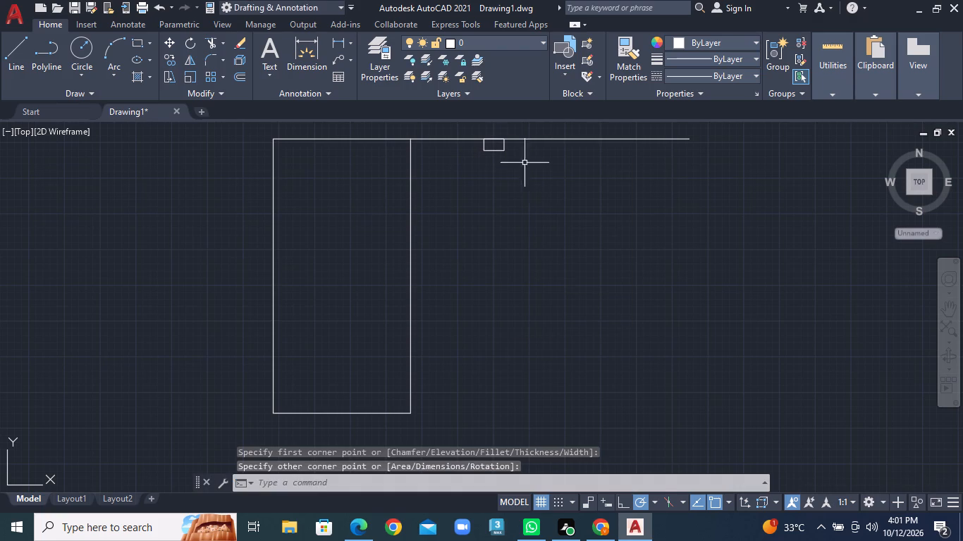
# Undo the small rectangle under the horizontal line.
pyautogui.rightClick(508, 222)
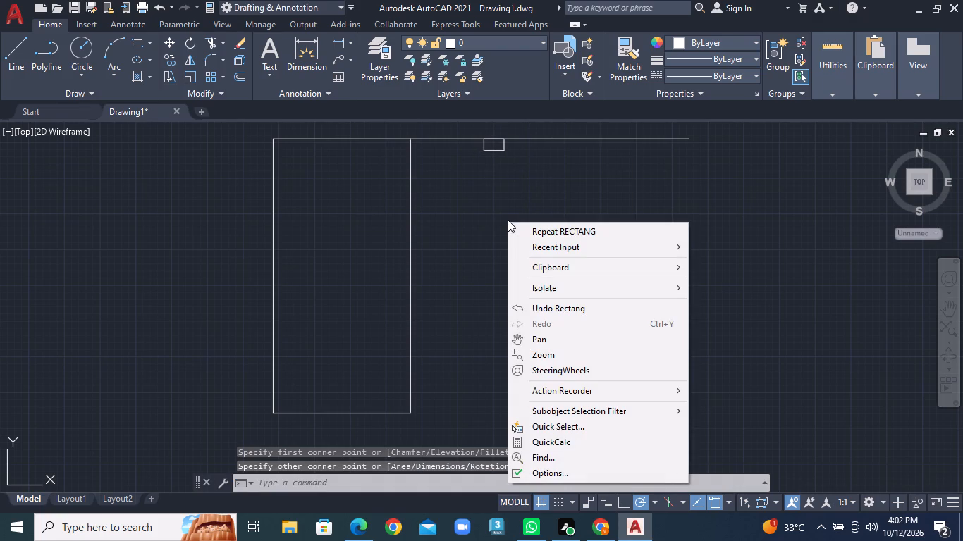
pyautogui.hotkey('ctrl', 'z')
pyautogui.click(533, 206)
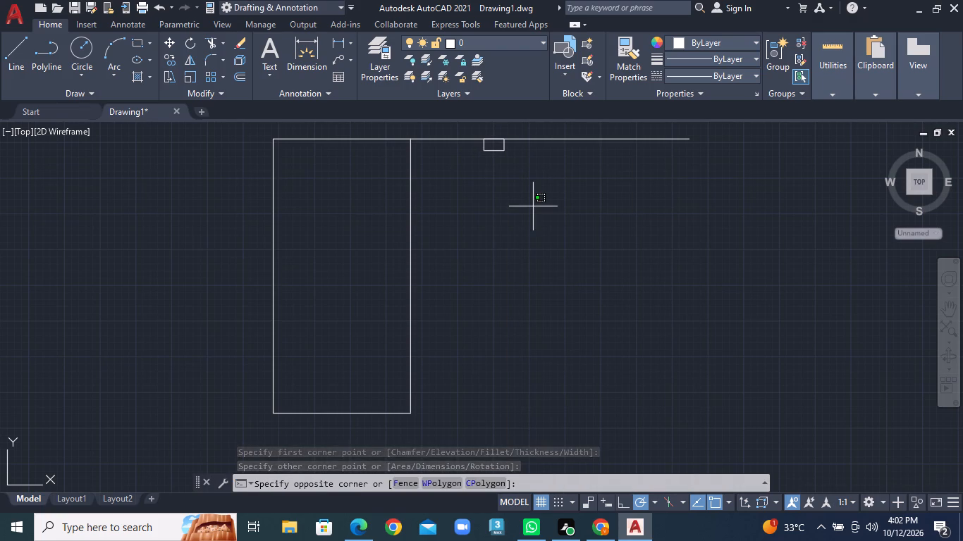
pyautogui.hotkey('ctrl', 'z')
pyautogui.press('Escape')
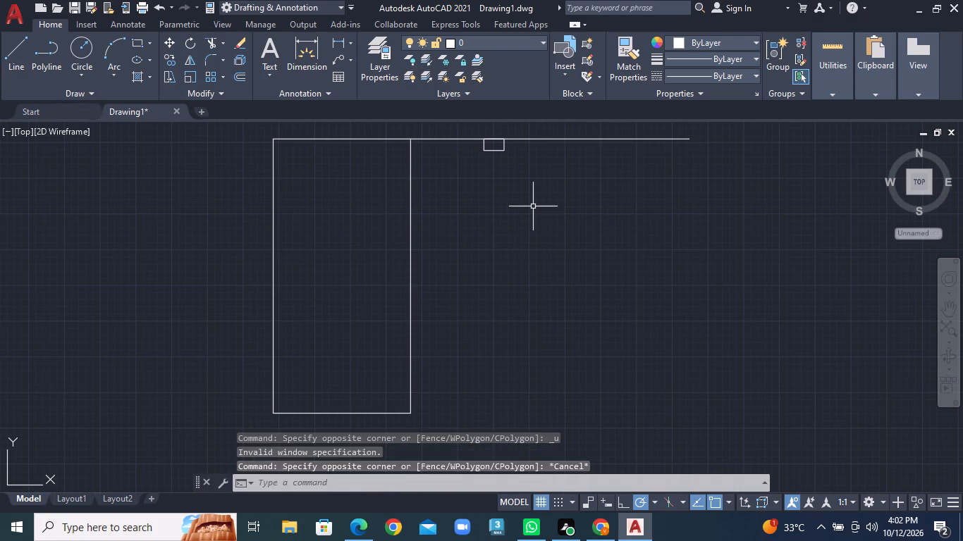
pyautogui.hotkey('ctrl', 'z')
# Draw a second rectangle by dimensions, 20' long and 40' wide, hanging from the horizontal line, clear of the first rectangle's right side.
pyautogui.click(151, 40)
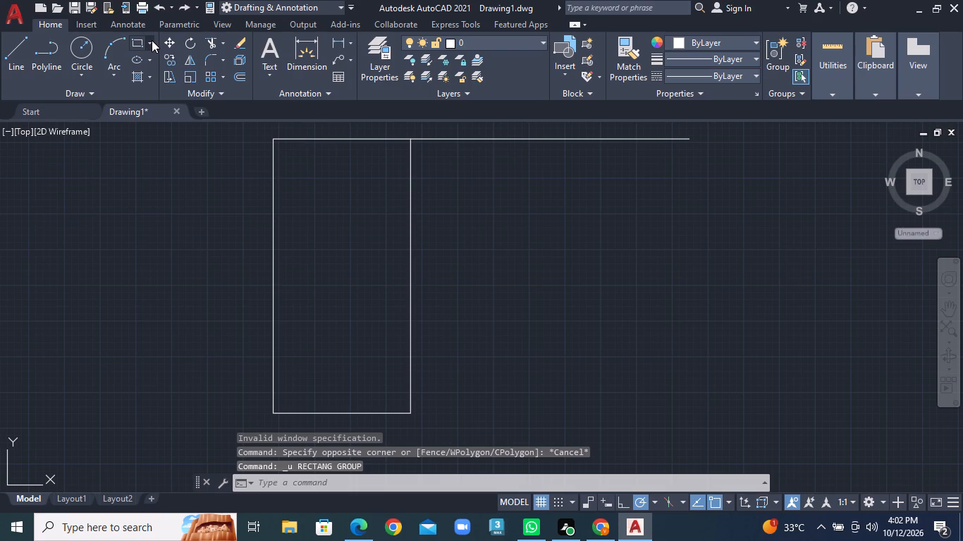
pyautogui.click(156, 61)
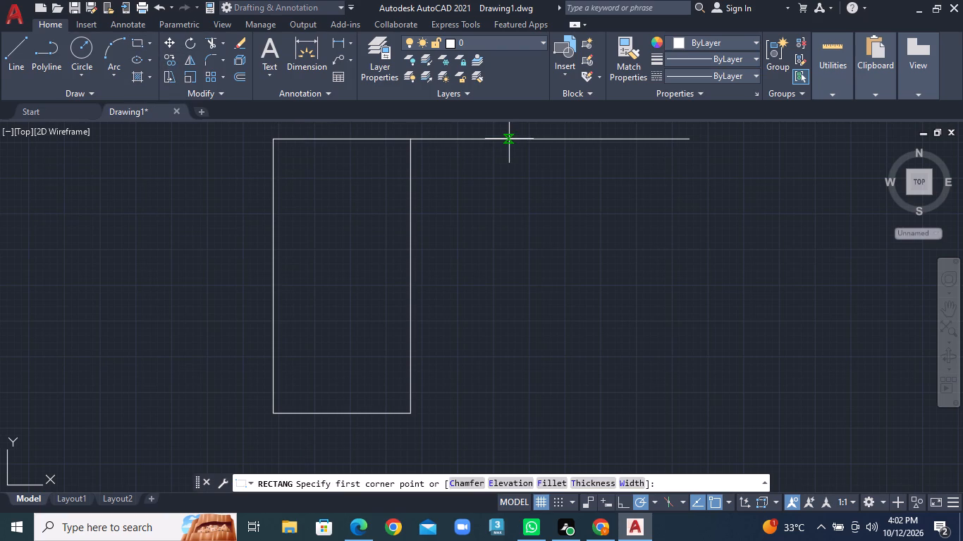
pyautogui.click(509, 139)
pyautogui.rightClick(610, 304)
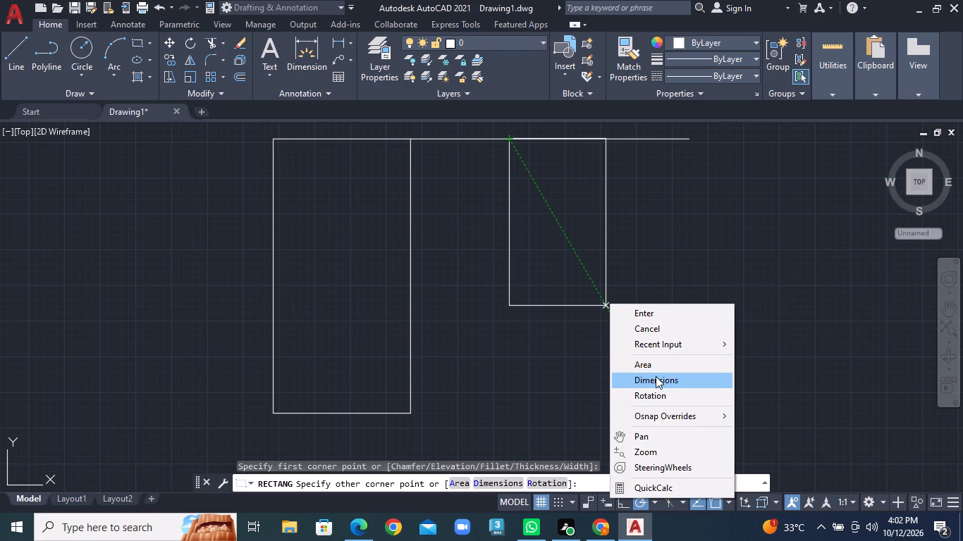
pyautogui.click(656, 376)
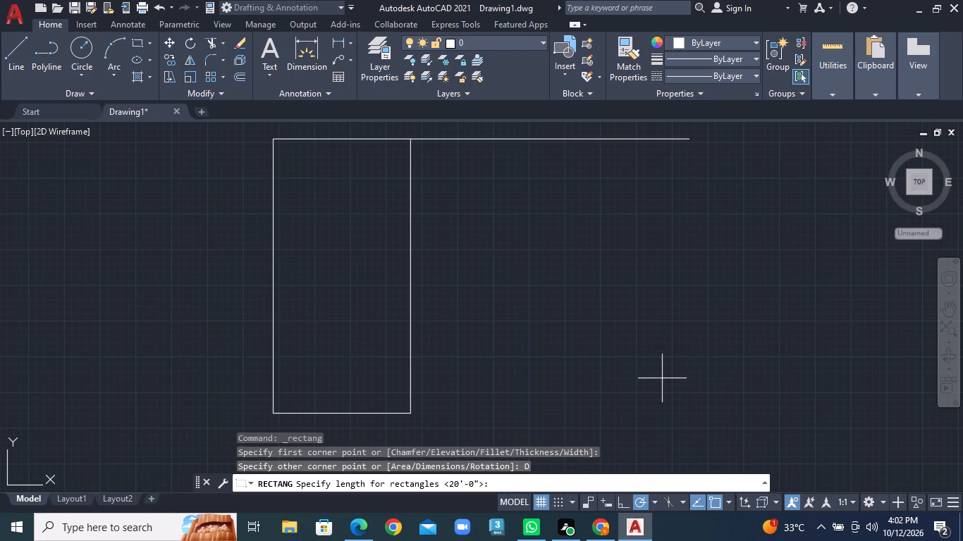
pyautogui.press('2')
pyautogui.press('0')
pyautogui.press("'")
pyautogui.press('Return')
pyautogui.write("40'")
pyautogui.press('Return')
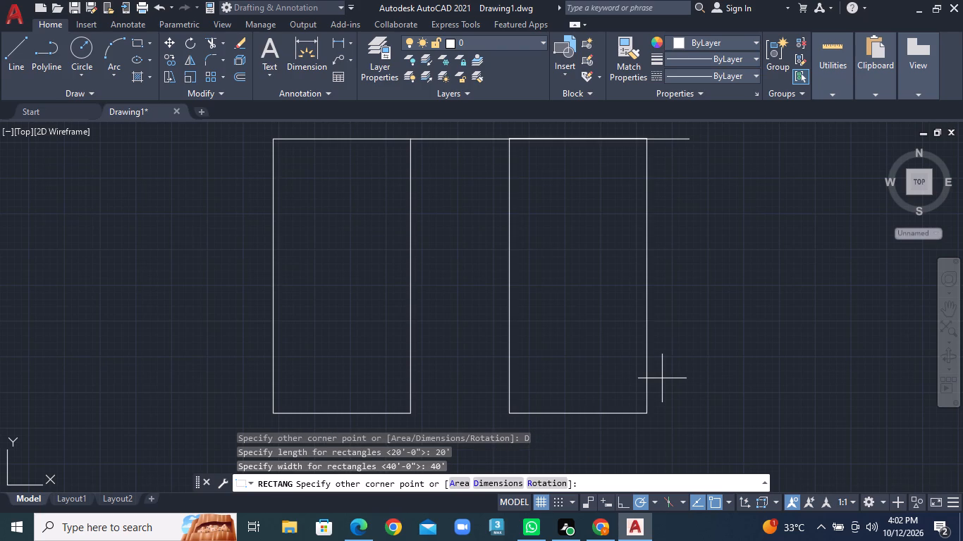
pyautogui.click(677, 377)
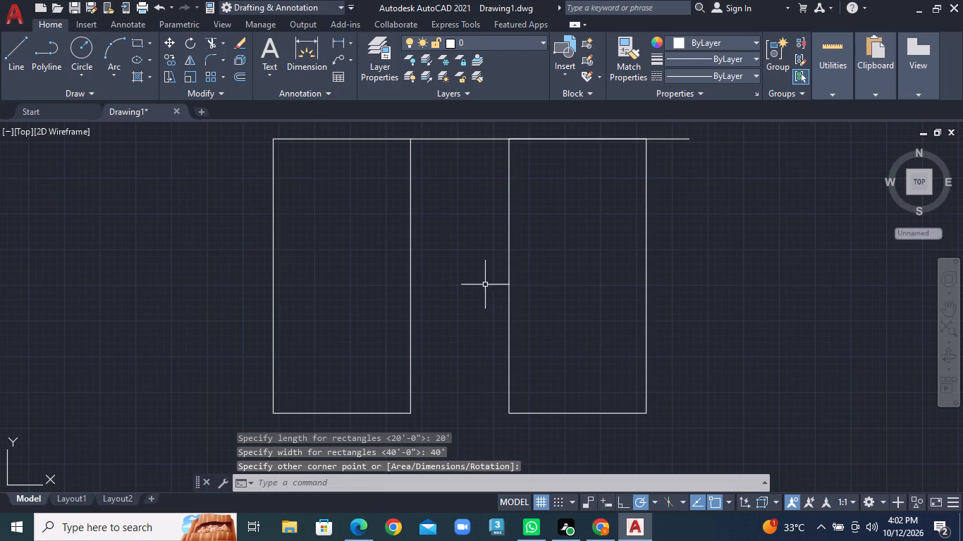
# Delete the horizontal guide line running along the tops of the two rectangles.
pyautogui.click(453, 139)
pyautogui.press('Delete')
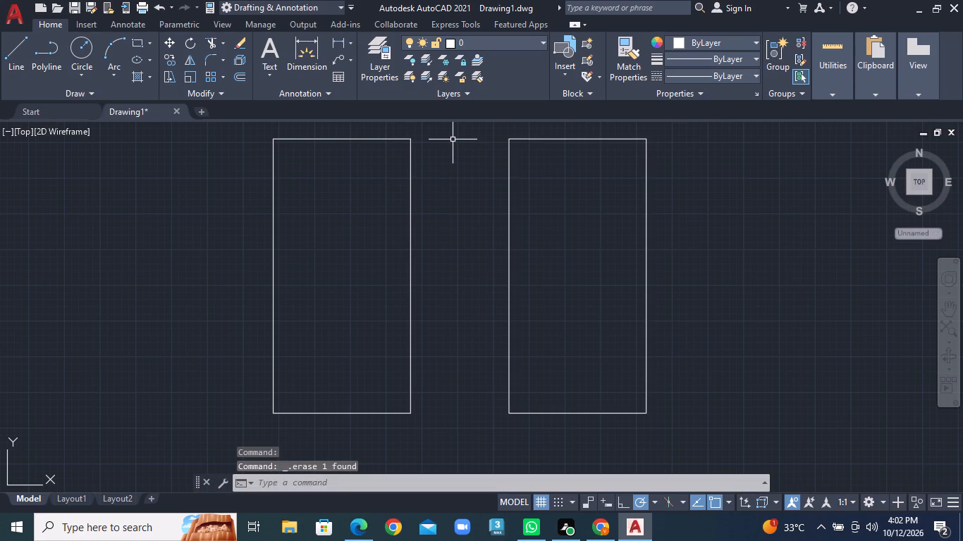
# Offset the left 20' by 40' rectangle 9" to its inside.
pyautogui.scroll(-2, 455, 225)
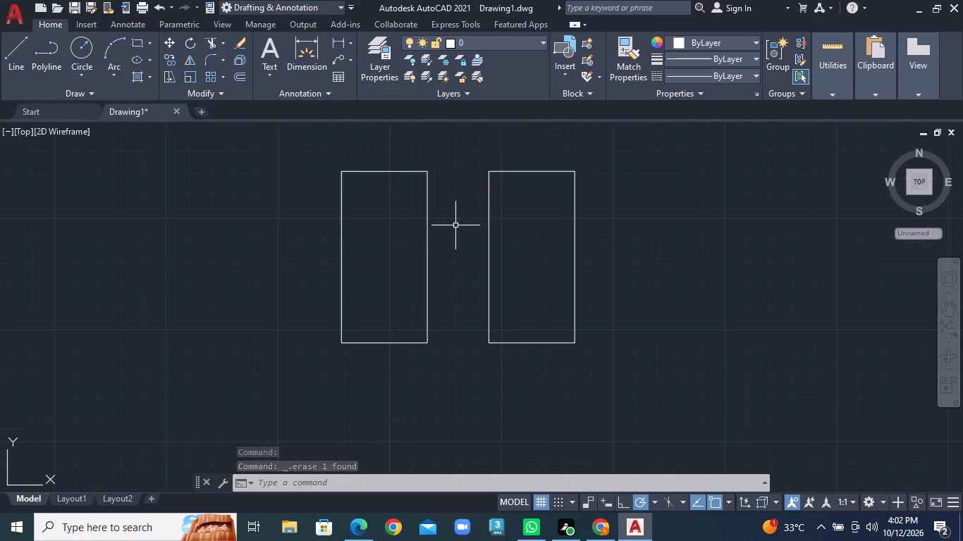
pyautogui.moveTo(458, 229); pyautogui.dragTo(465, 250, button='middle')
pyautogui.scroll(2, 465, 250)
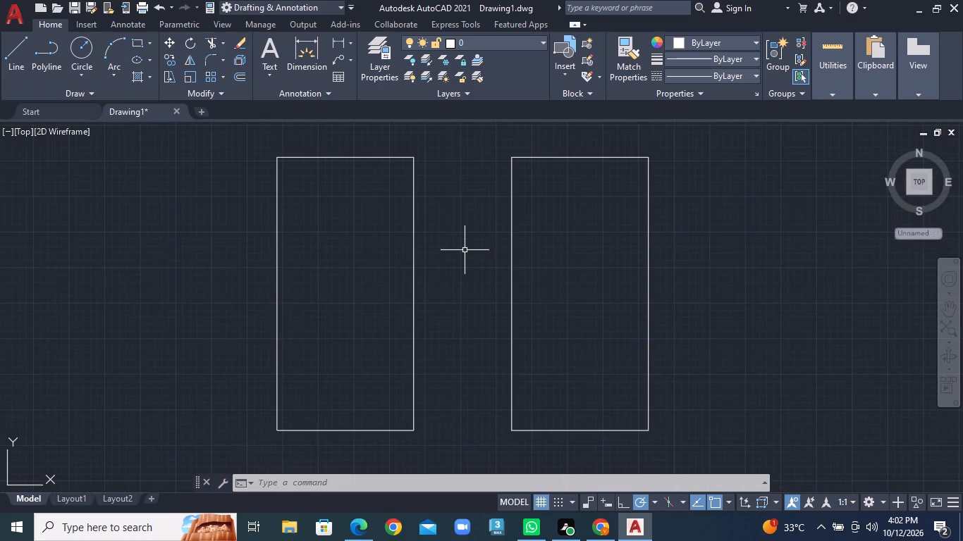
pyautogui.middleClick(465, 250)
pyautogui.scroll(-1, 465, 250)
pyautogui.scroll(1, 465, 250)
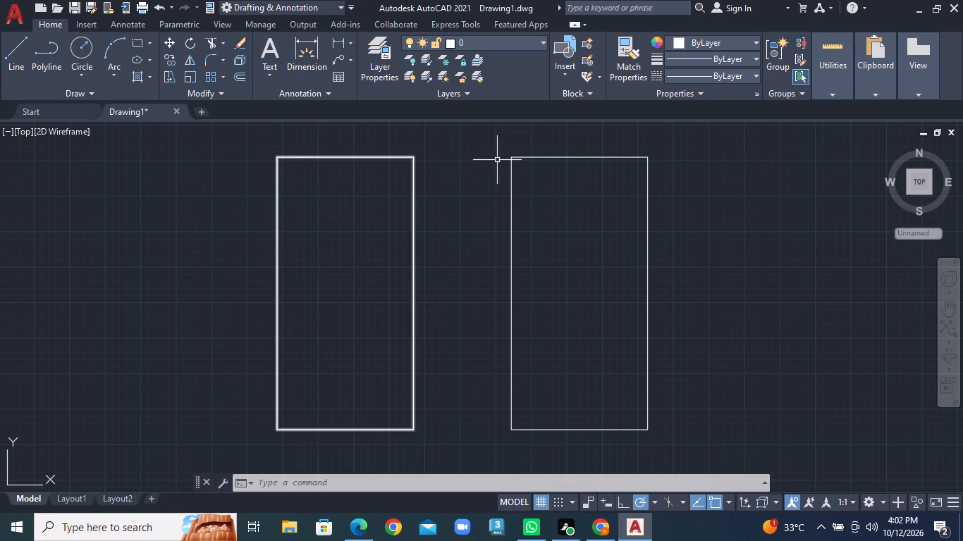
pyautogui.click(239, 77)
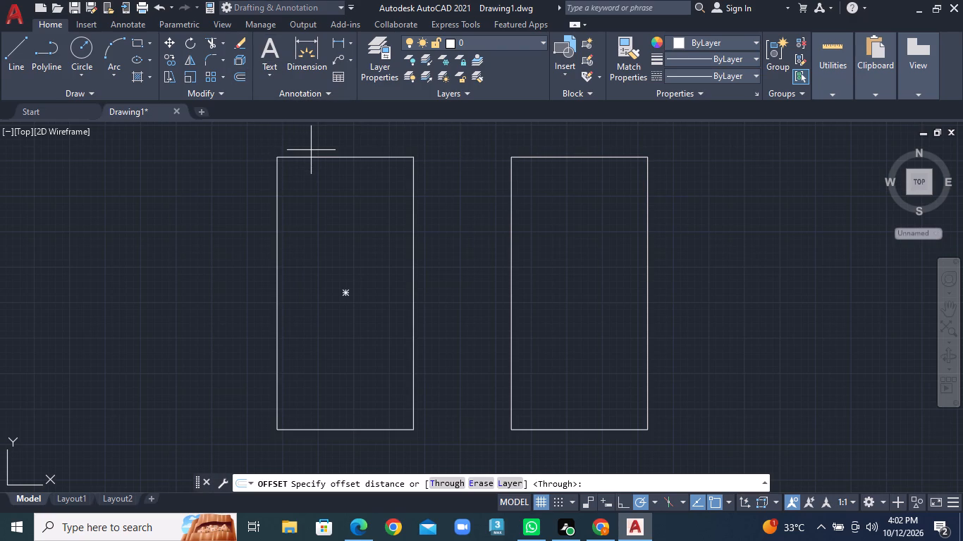
pyautogui.write('9"')
pyautogui.press('Return')
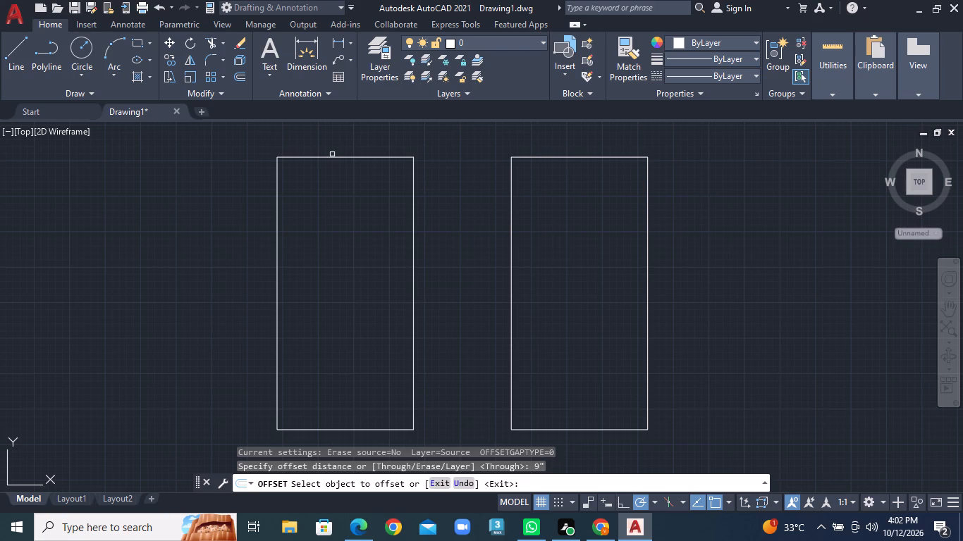
pyautogui.click(332, 156)
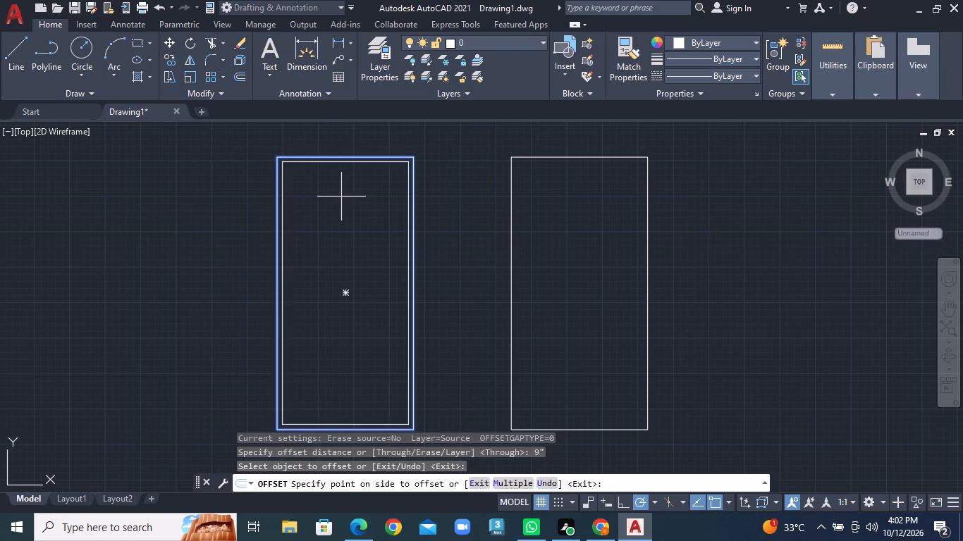
pyautogui.click(341, 198)
# Offset the right 20' by 40' rectangle 9" to its inside and end the Offset command.
pyautogui.click(243, 77)
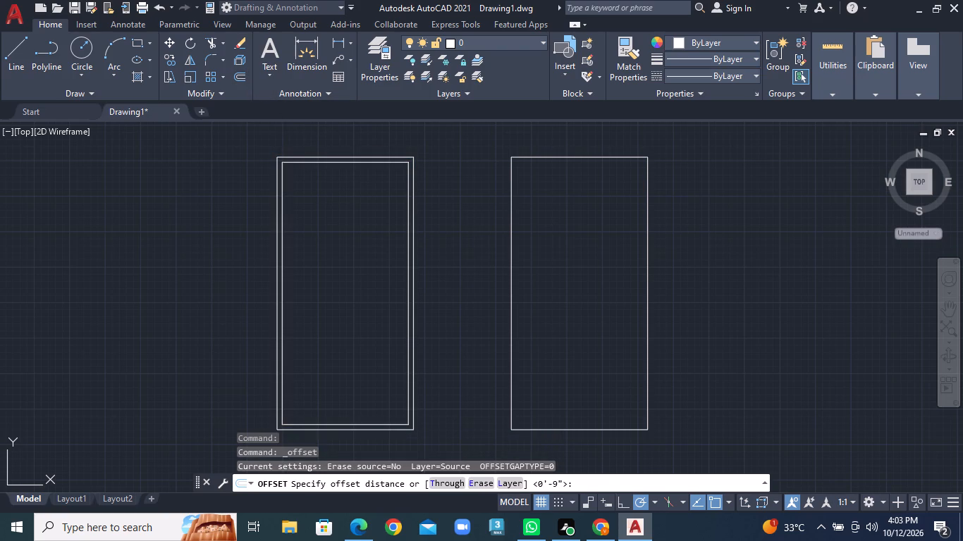
pyautogui.write('9"')
pyautogui.press('Return')
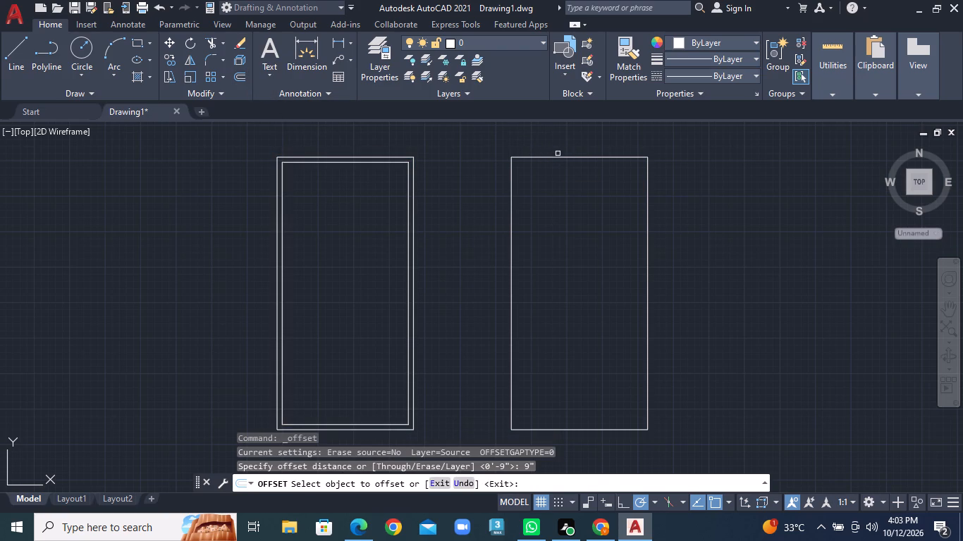
pyautogui.click(556, 157)
pyautogui.click(570, 190)
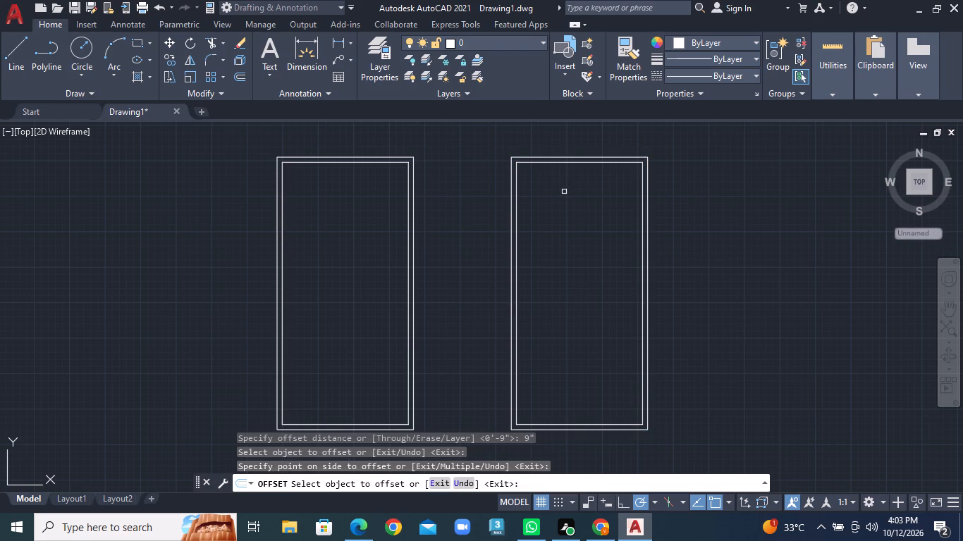
pyautogui.moveTo(468, 226); pyautogui.dragTo(500, 209, button='middle')
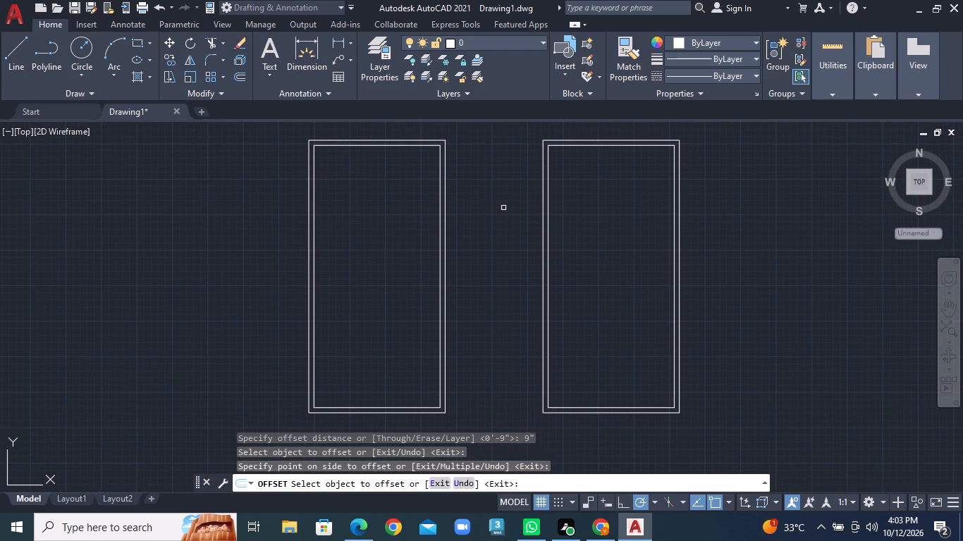
pyautogui.rightClick(187, 232)
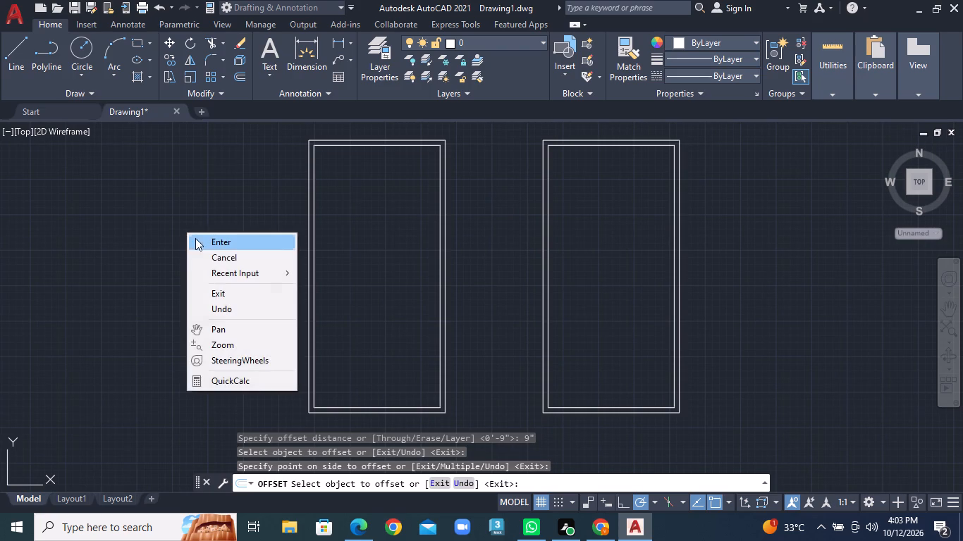
pyautogui.click(226, 247)
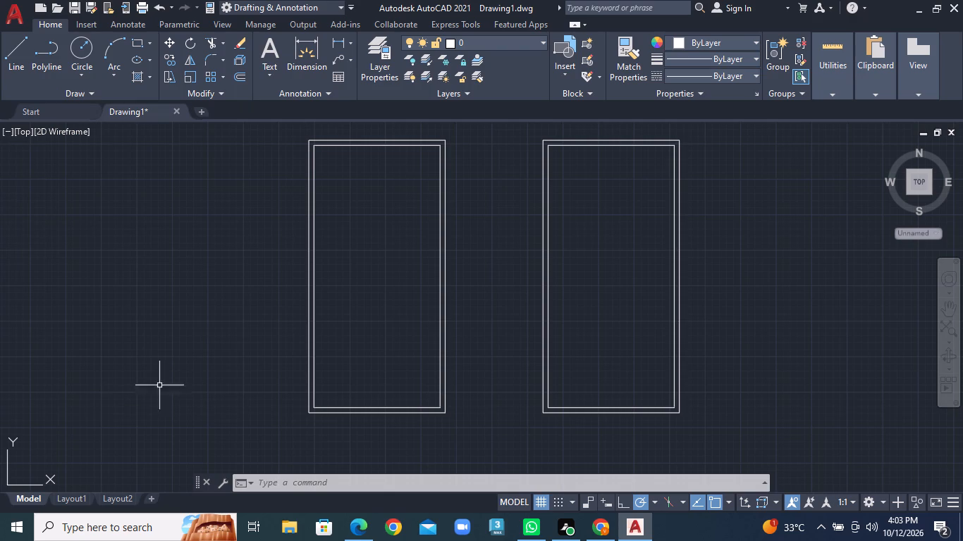
# Explode the inner rectangle of the left plan into separate lines.
pyautogui.moveTo(354, 237); pyautogui.dragTo(329, 245, button='middle')
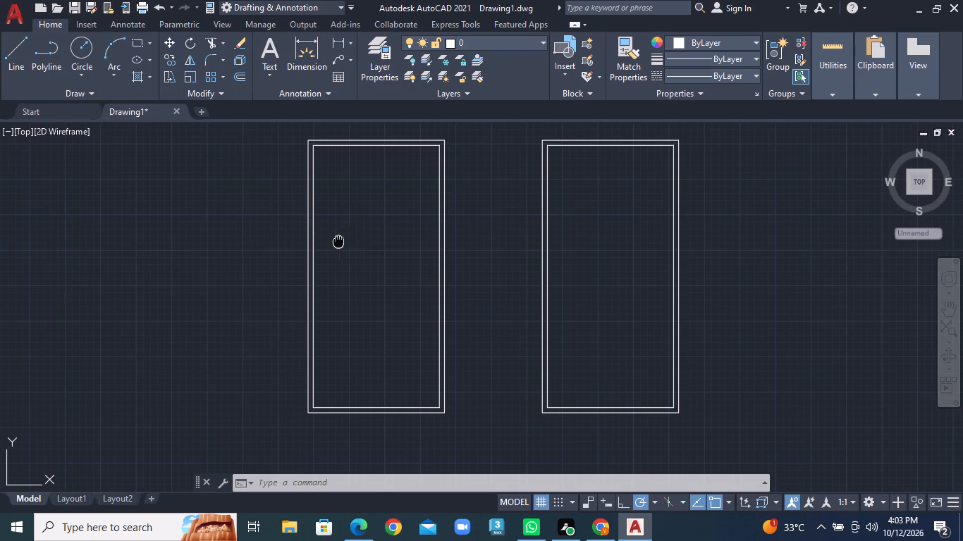
pyautogui.moveTo(329, 245); pyautogui.dragTo(319, 255, button='middle')
pyautogui.moveTo(319, 255); pyautogui.dragTo(320, 261, button='middle')
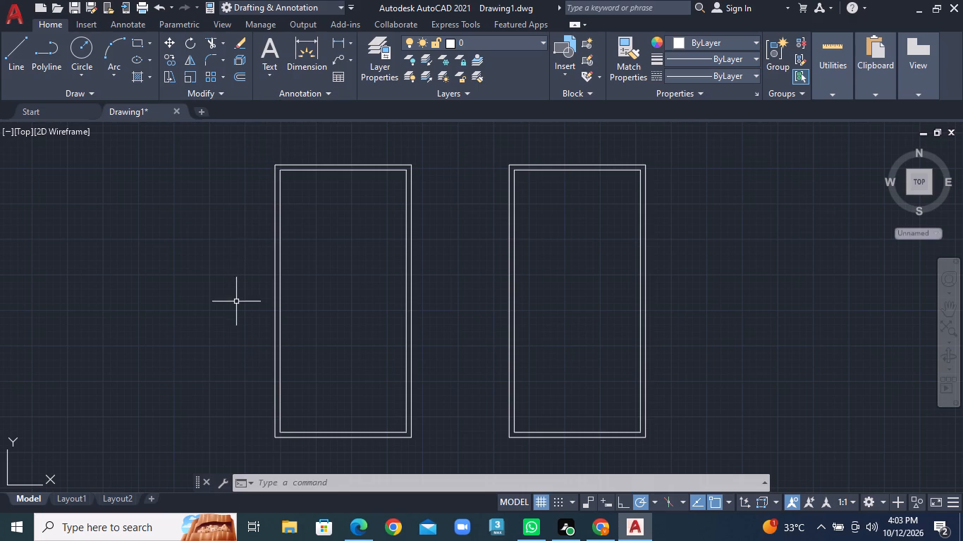
pyautogui.press('x')
pyautogui.press('Return')
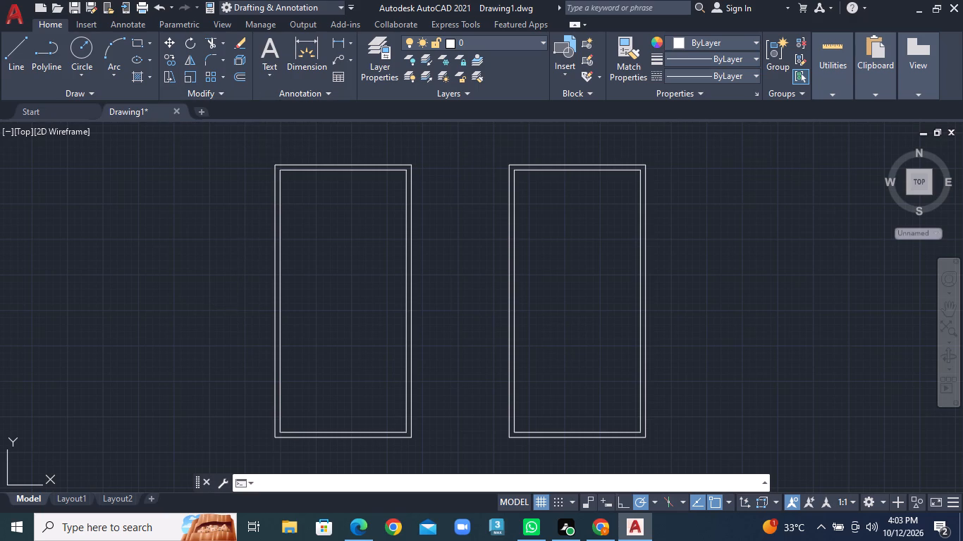
pyautogui.click(280, 261)
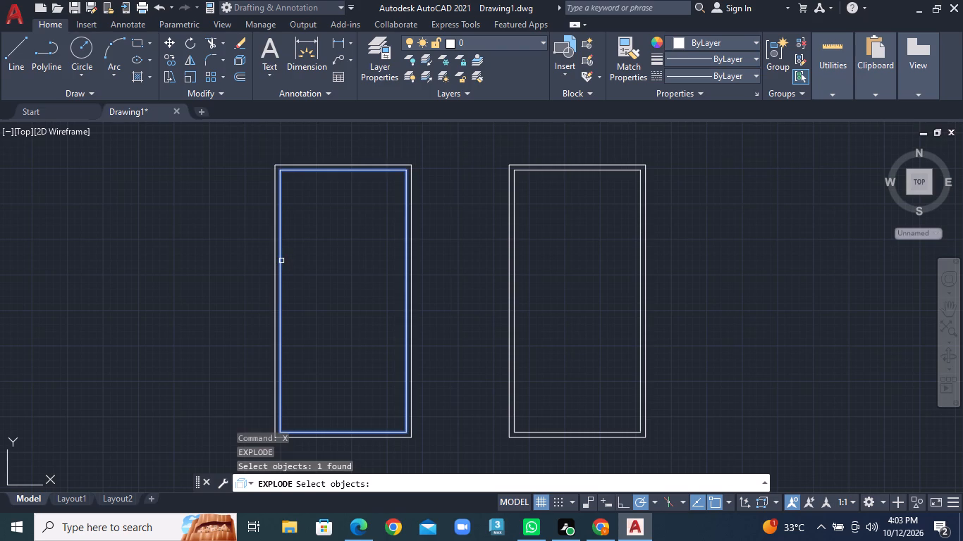
pyautogui.press('Return')
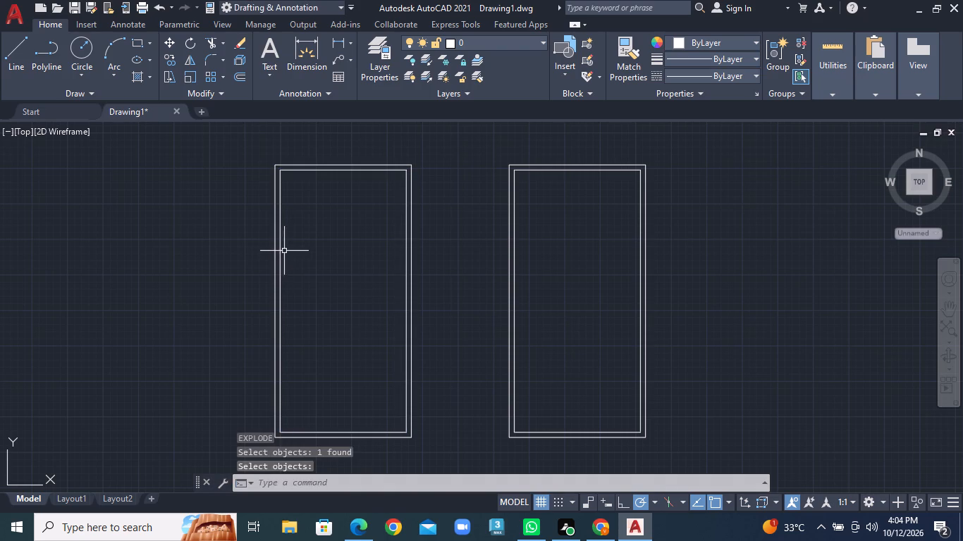
# Explode the inner rectangle of the right plan into separate lines.
pyautogui.press('x')
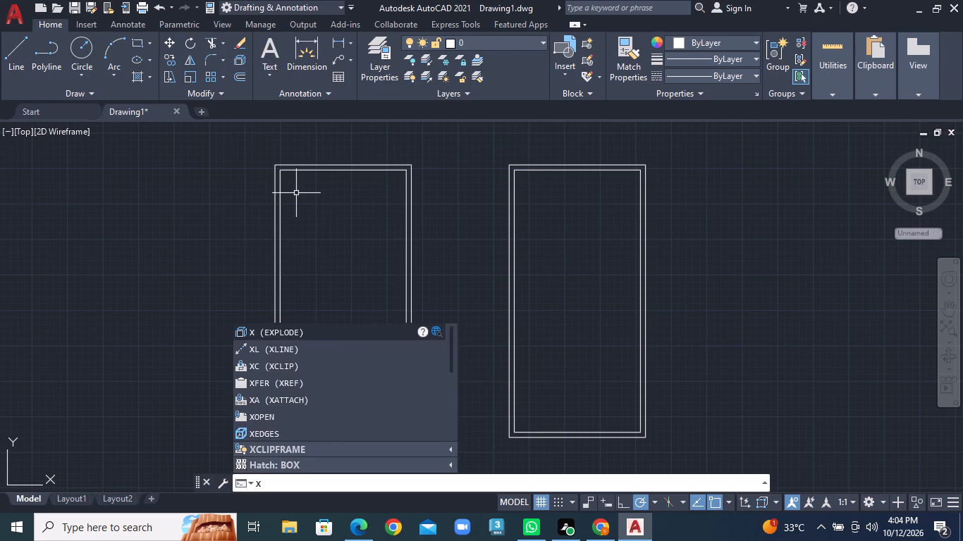
pyautogui.press('Return')
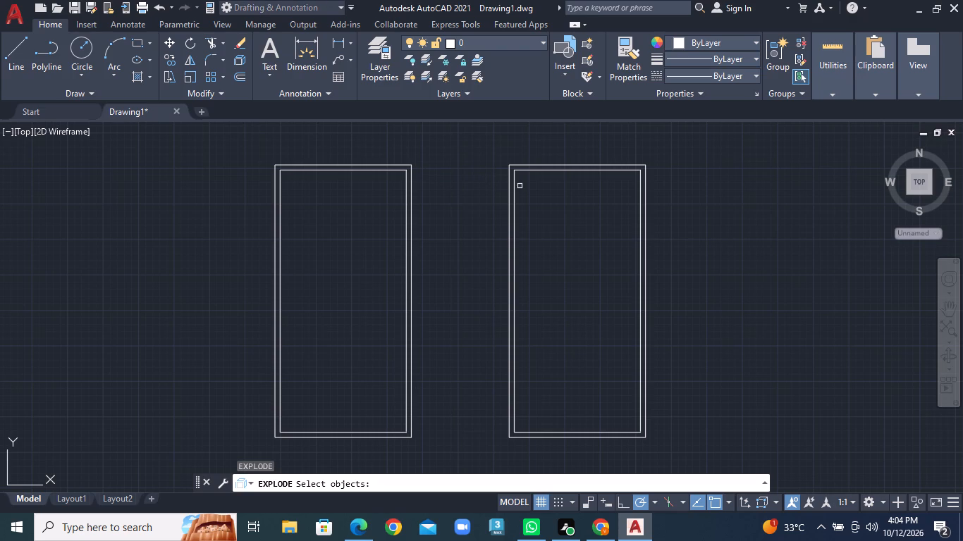
pyautogui.click(513, 186)
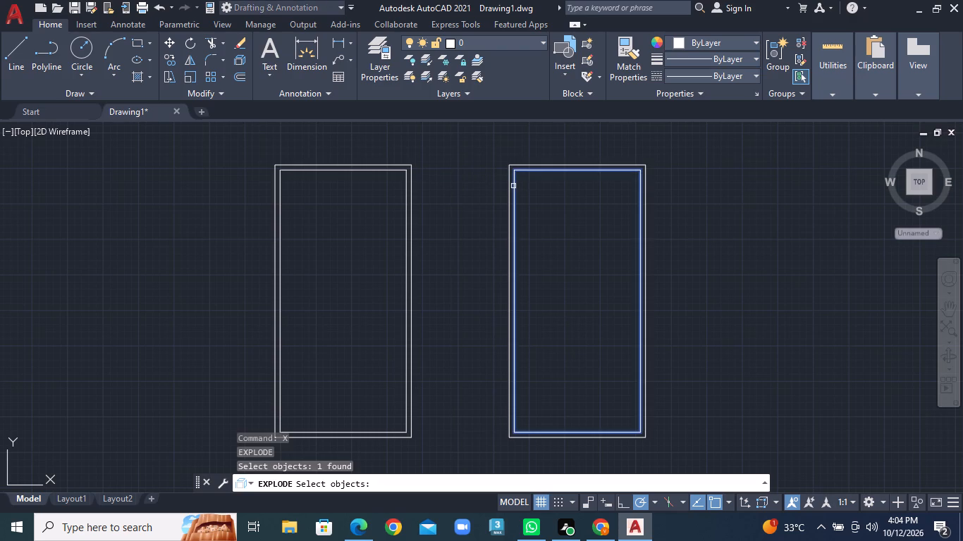
pyautogui.press('Return')
# Offset the left plan's inner left wall line 13' toward the inside of the plan.
pyautogui.moveTo(456, 283); pyautogui.dragTo(460, 285, button='middle')
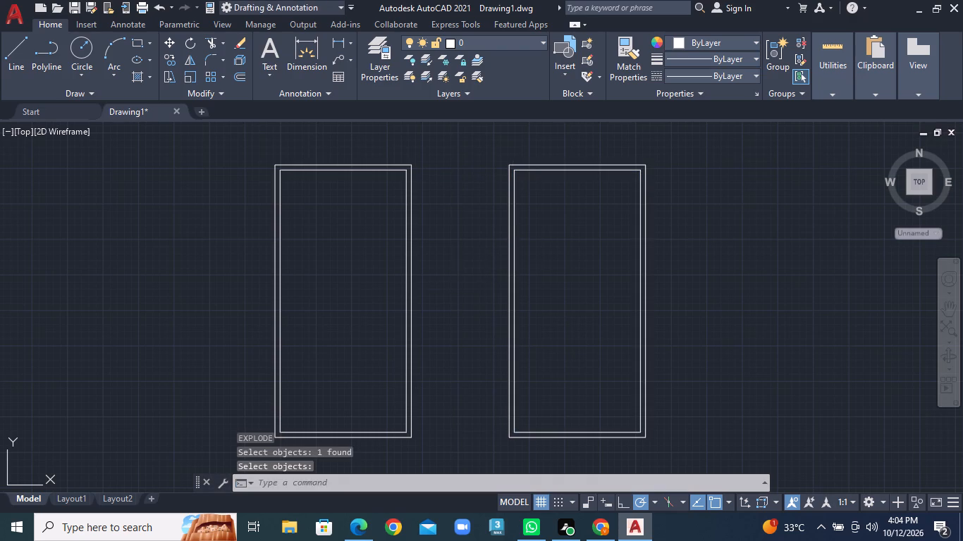
pyautogui.moveTo(460, 285); pyautogui.dragTo(535, 279, button='middle')
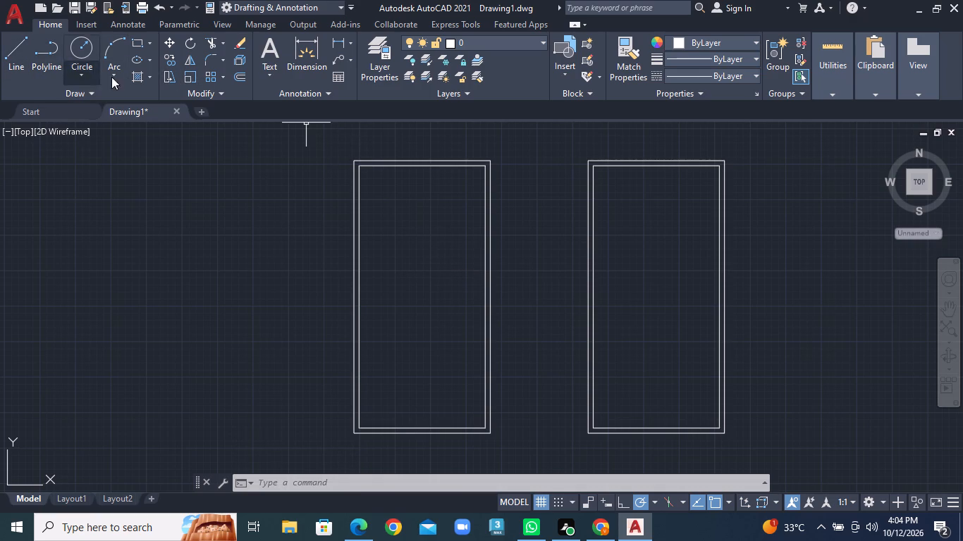
pyautogui.click(238, 77)
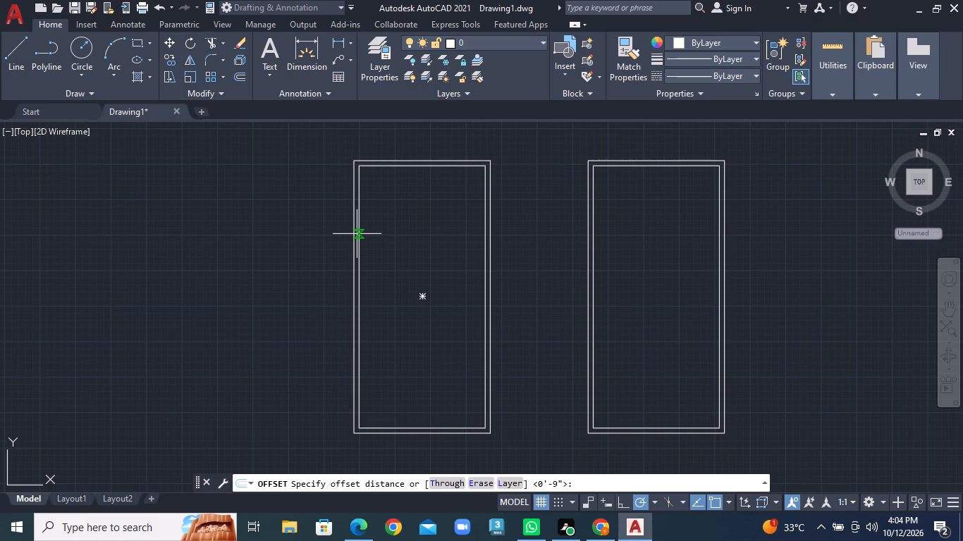
pyautogui.scroll(1, 367, 234)
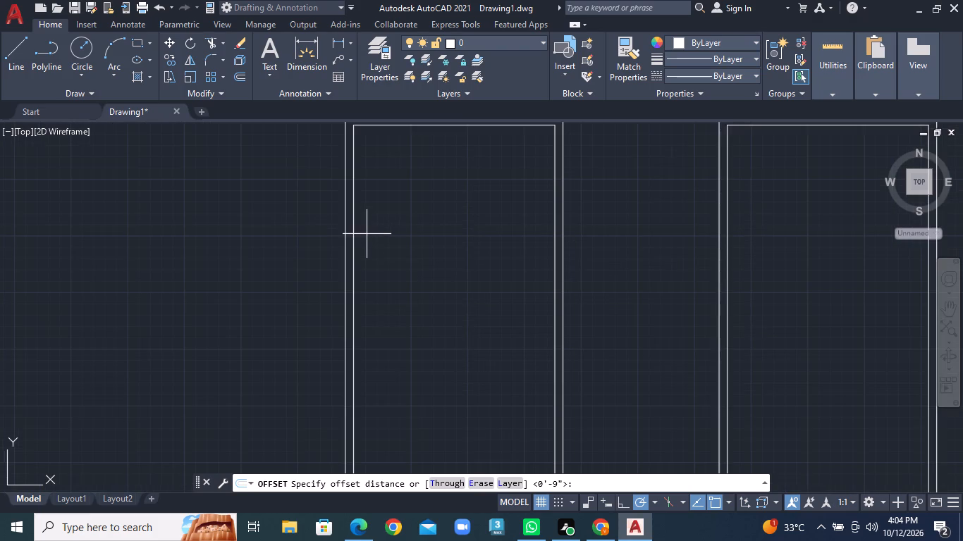
pyautogui.moveTo(373, 232); pyautogui.dragTo(210, 266, button='middle')
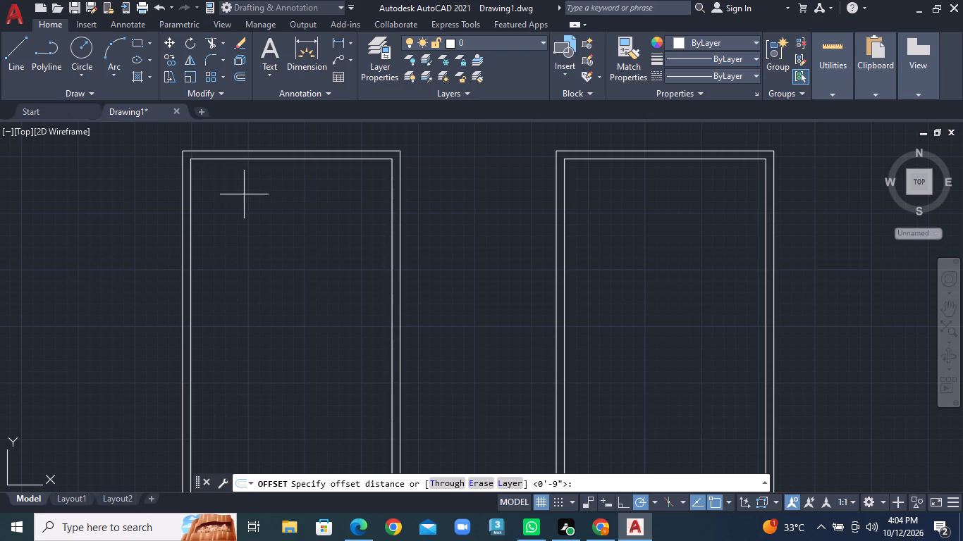
pyautogui.write("13'")
pyautogui.press('Return')
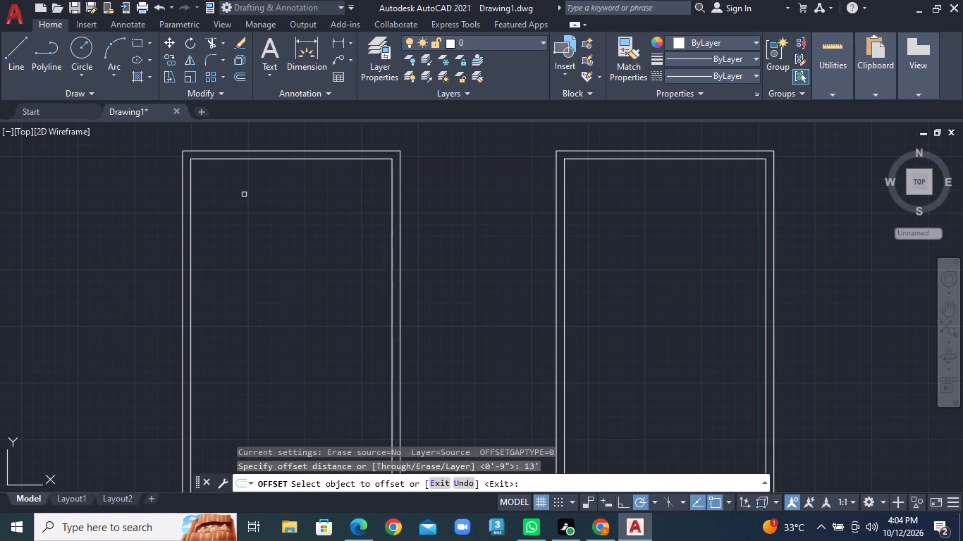
pyautogui.click(192, 196)
pyautogui.click(286, 207)
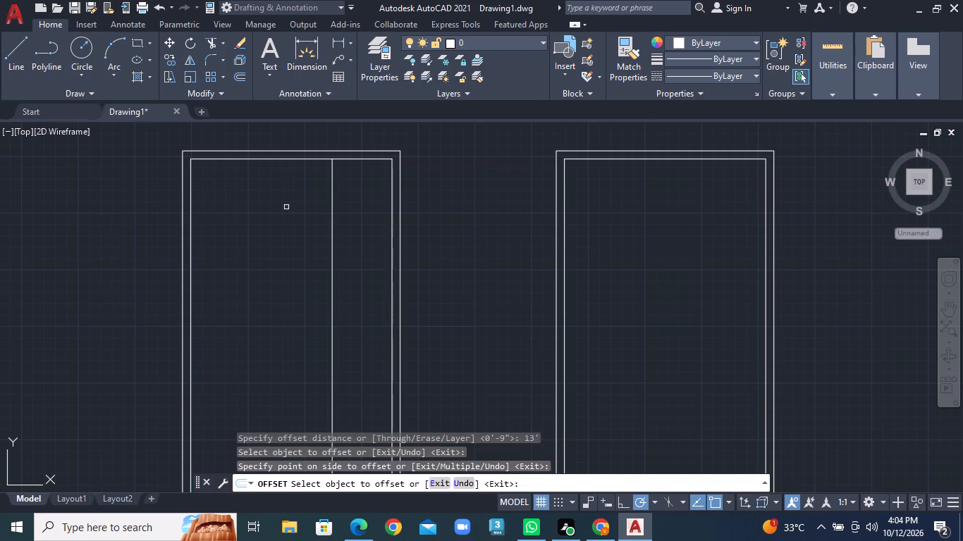
# Offset the new vertical partition line 4" to its right to give the left plan's partition its thickness.
pyautogui.click(245, 78)
pyautogui.press('9')
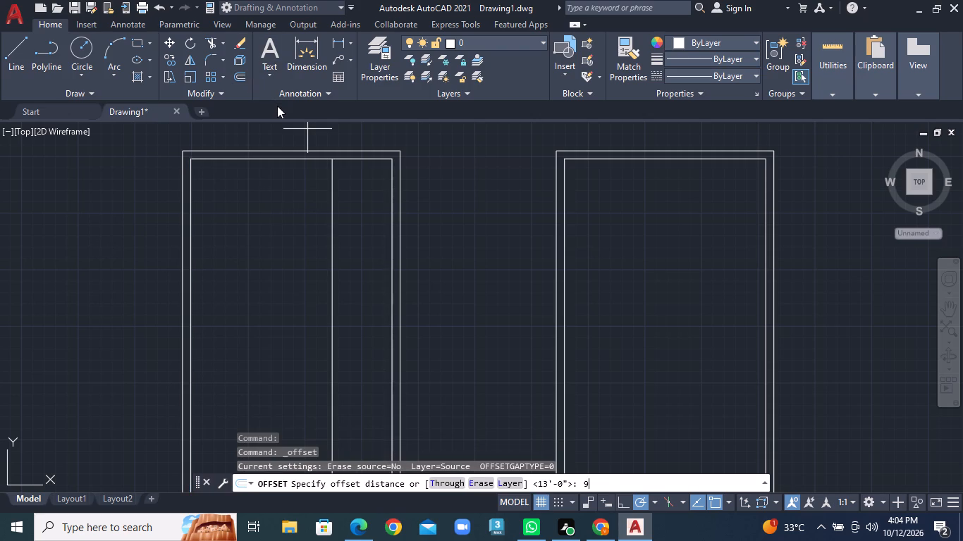
pyautogui.press('BackSpace')
pyautogui.write('4"')
pyautogui.press('Return')
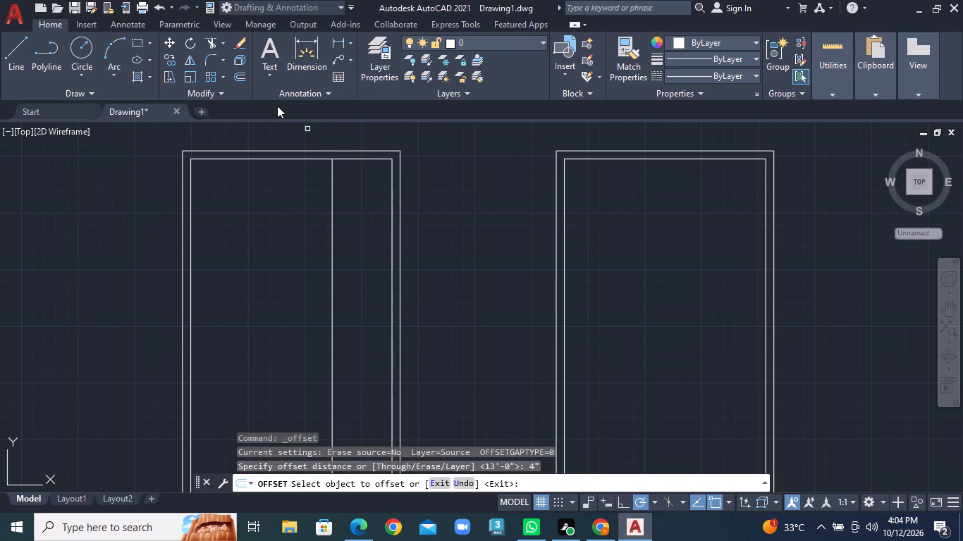
pyautogui.click(333, 191)
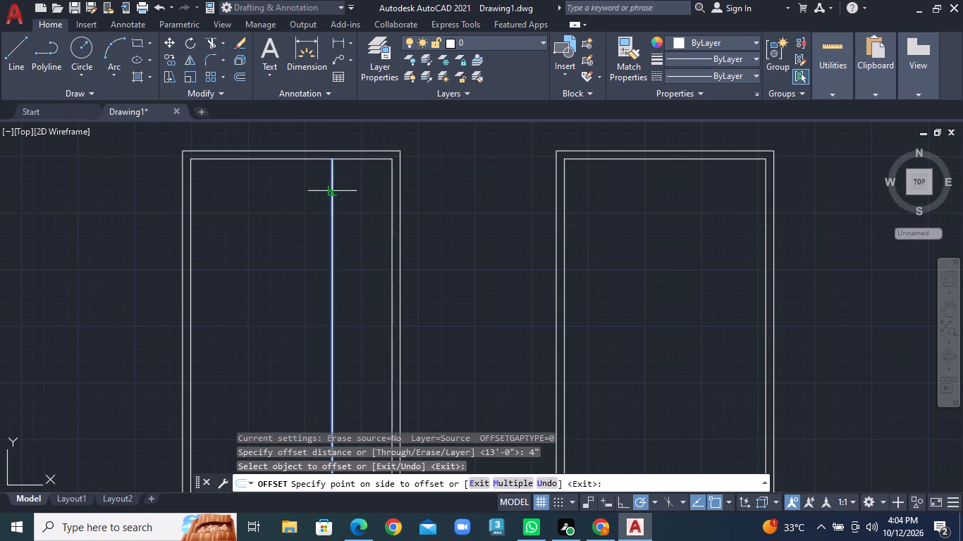
pyautogui.click(353, 194)
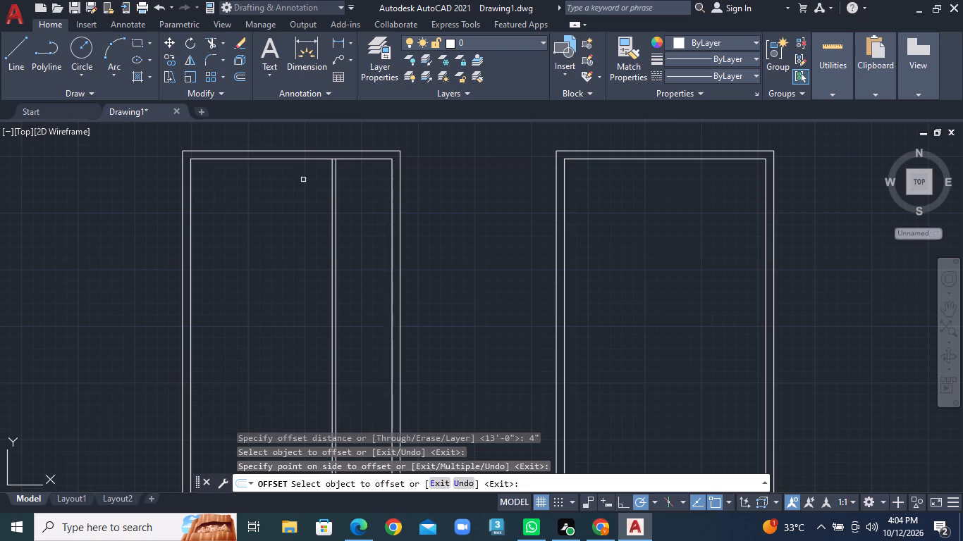
# Offset the left plan's inner top wall line 11' downward.
pyautogui.click(240, 72)
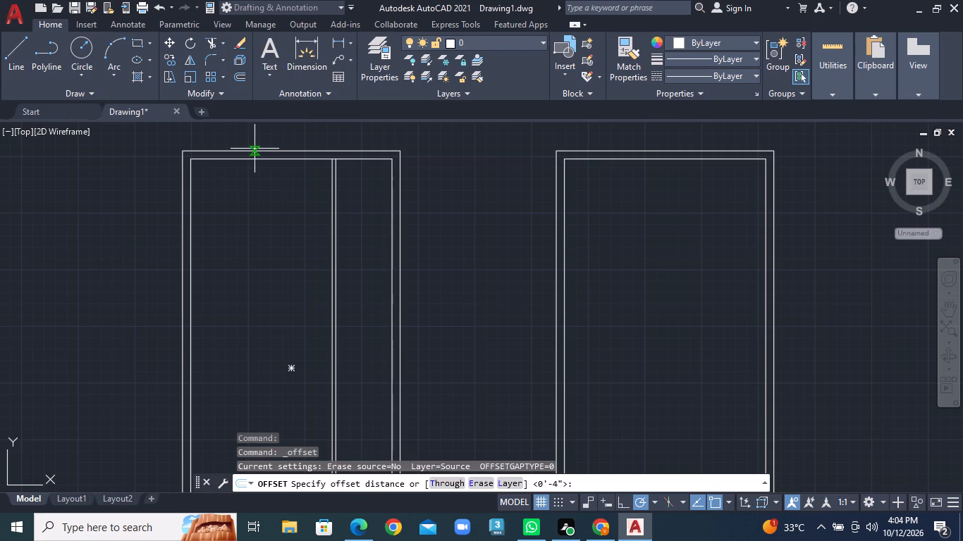
pyautogui.write("11'")
pyautogui.press('Return')
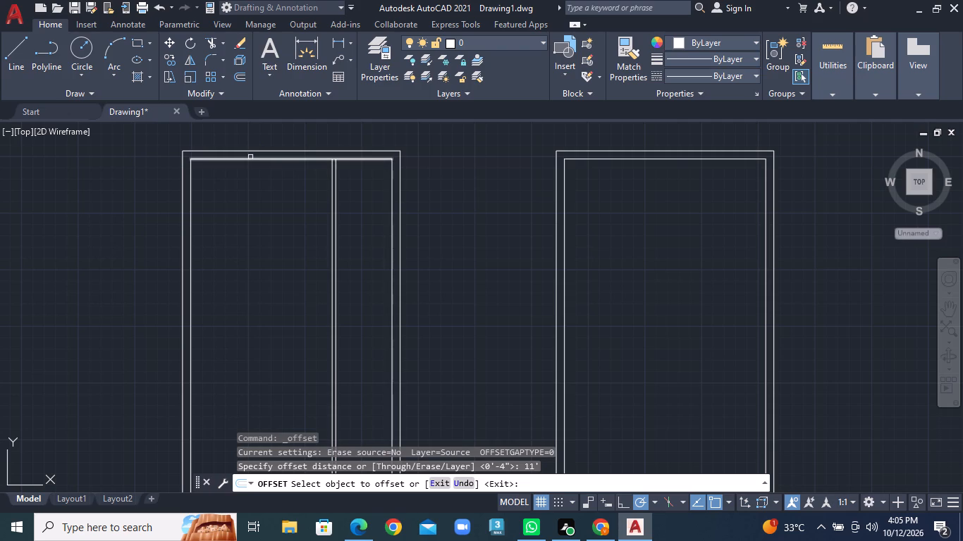
pyautogui.click(250, 158)
pyautogui.click(247, 260)
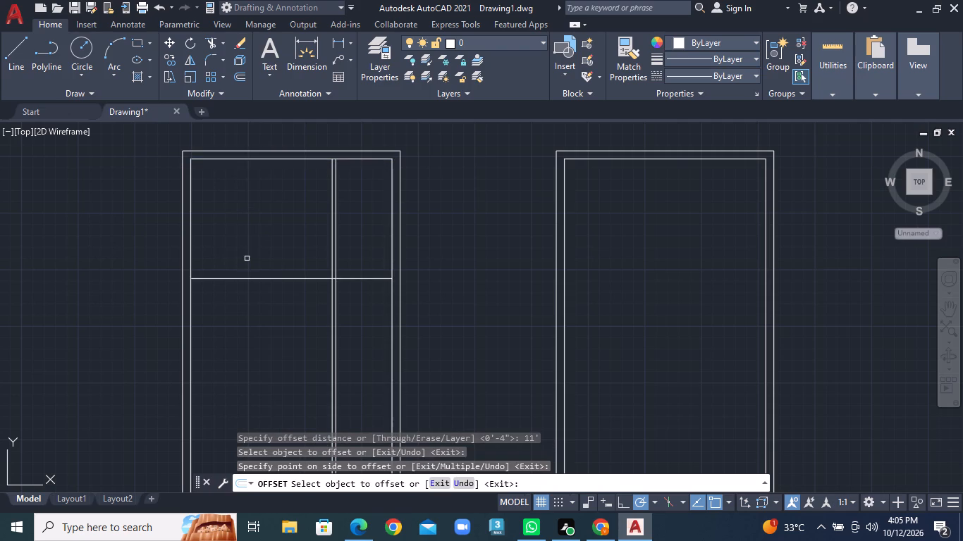
# Offset the new horizontal partition line 4" downward to form the left plan's upper cross wall.
pyautogui.click(244, 75)
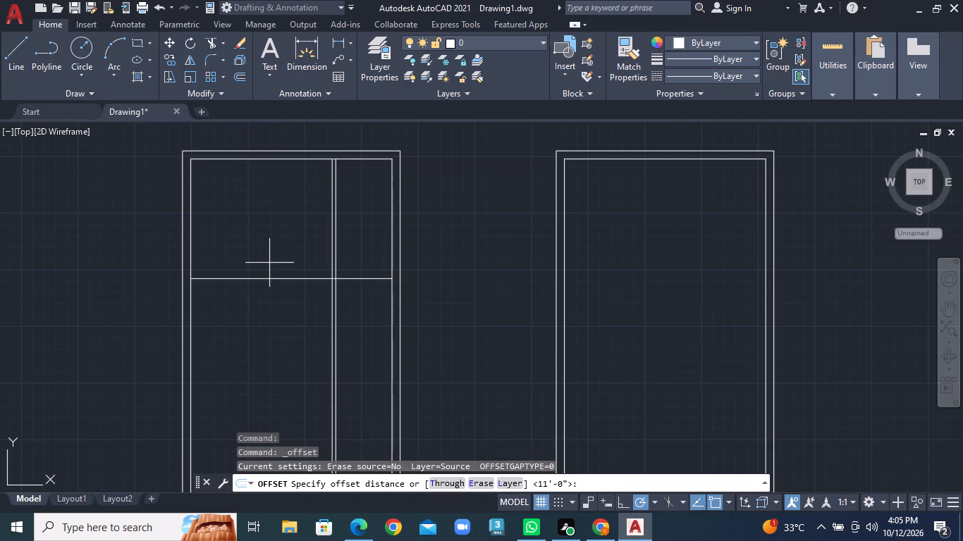
pyautogui.write('4"')
pyautogui.press('Return')
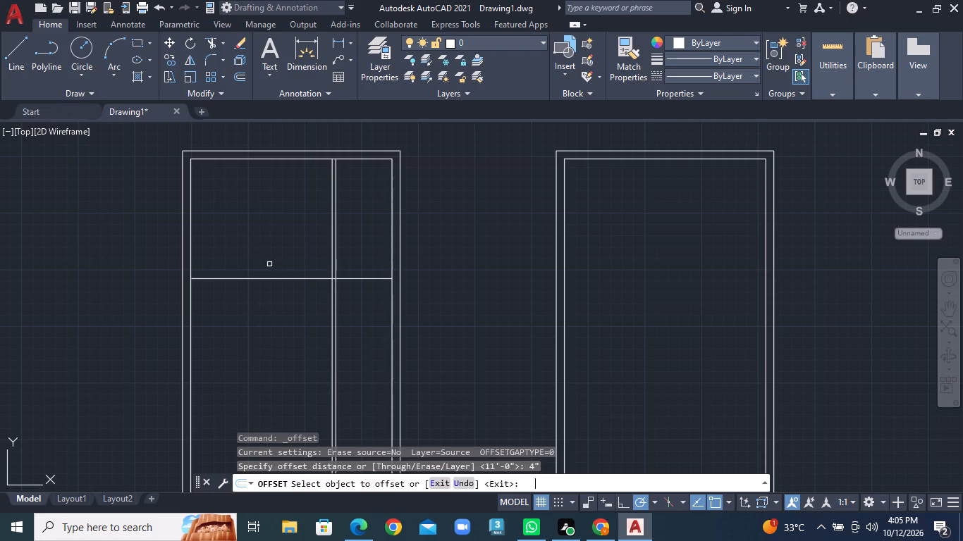
pyautogui.click(223, 278)
pyautogui.click(227, 325)
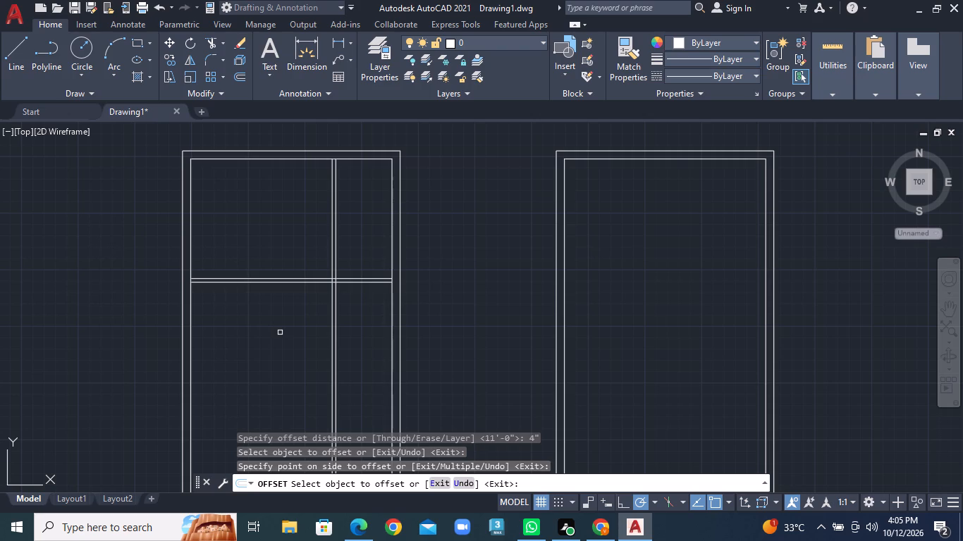
# Offset the lower line of the left plan's upper cross wall 8'6" downward.
pyautogui.scroll(-1, 280, 332)
pyautogui.moveTo(280, 332); pyautogui.dragTo(319, 260, button='middle')
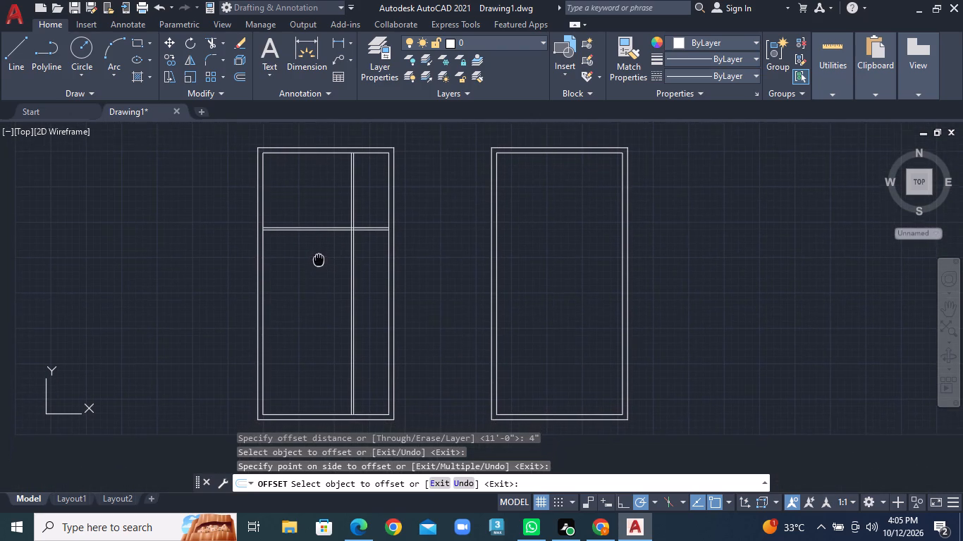
pyautogui.moveTo(319, 260); pyautogui.dragTo(320, 259, button='middle')
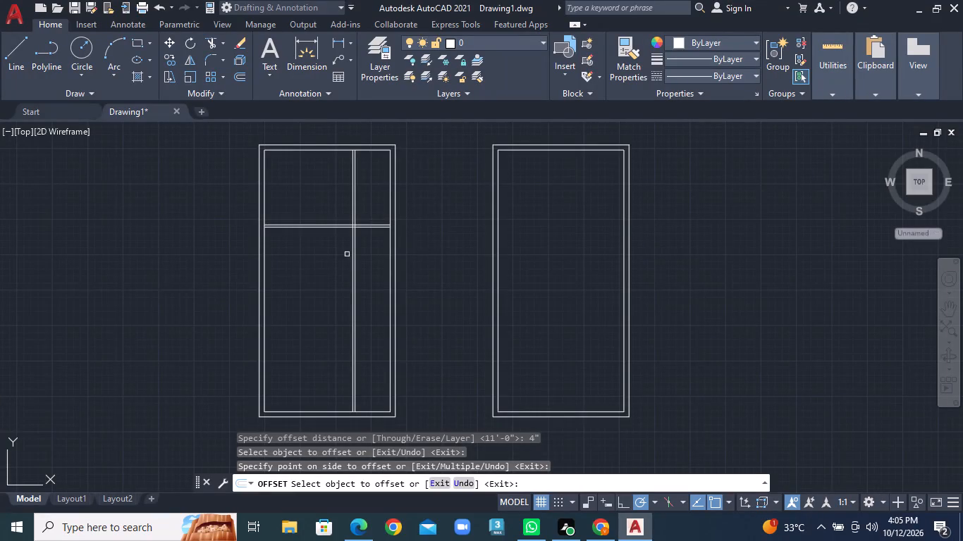
pyautogui.scroll(1, 355, 247)
pyautogui.click(240, 74)
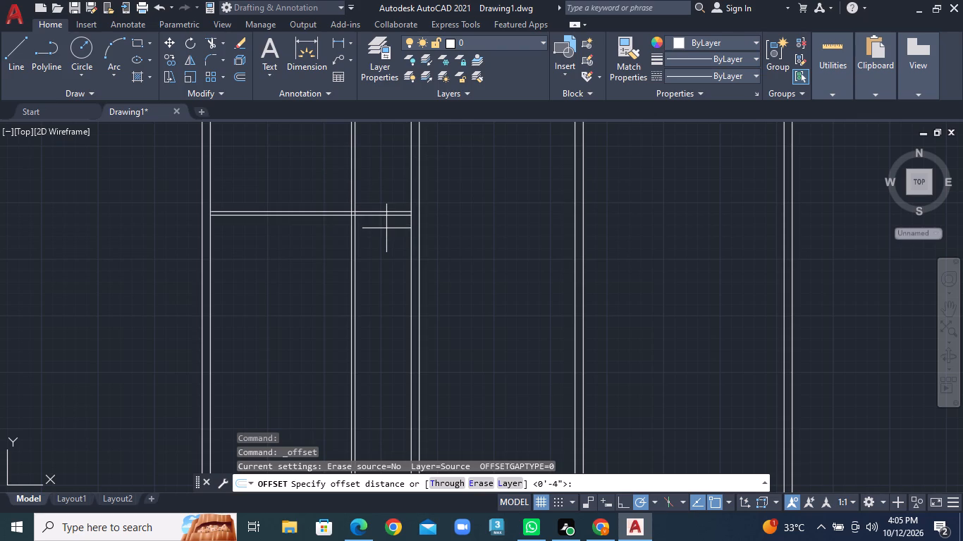
pyautogui.write('8\'6"')
pyautogui.press('Return')
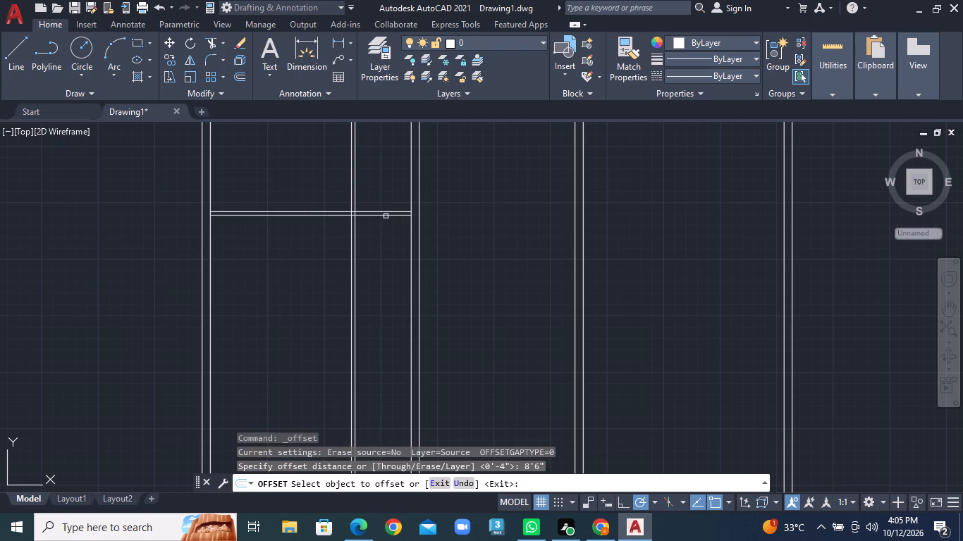
pyautogui.click(386, 214)
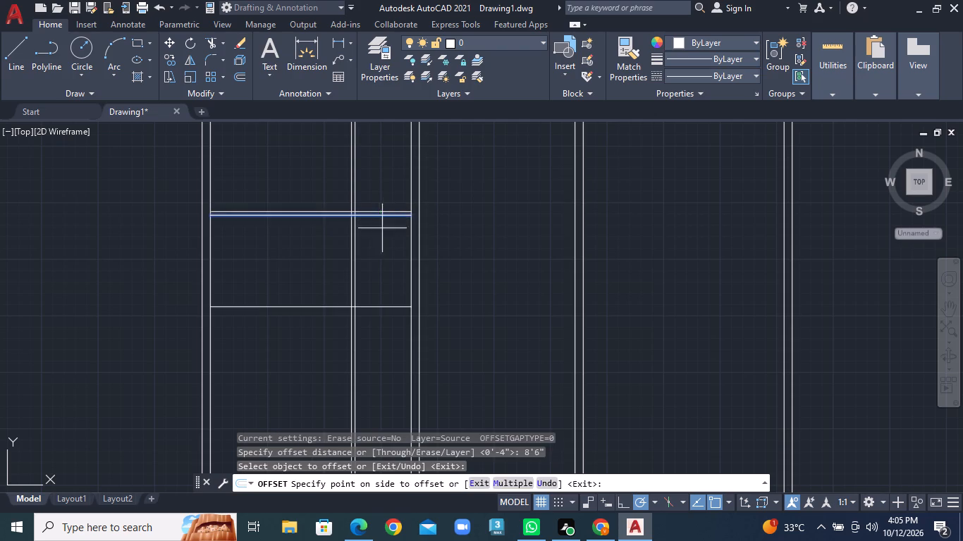
pyautogui.click(395, 348)
# Offset the new lower horizontal line 4" downward to form the left plan's second cross wall.
pyautogui.click(244, 73)
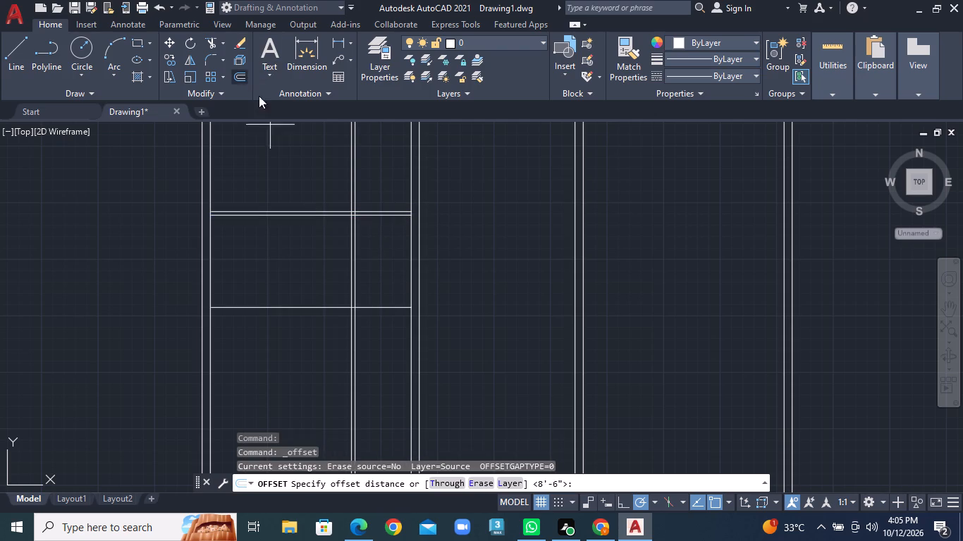
pyautogui.press('6')
pyautogui.press('BackSpace')
pyautogui.write('4"')
pyautogui.press('Return')
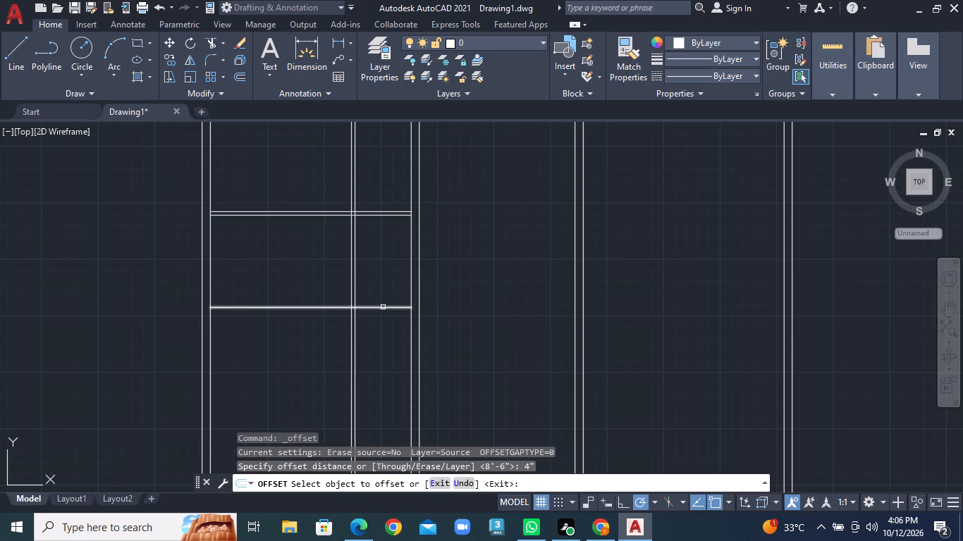
pyautogui.click(380, 305)
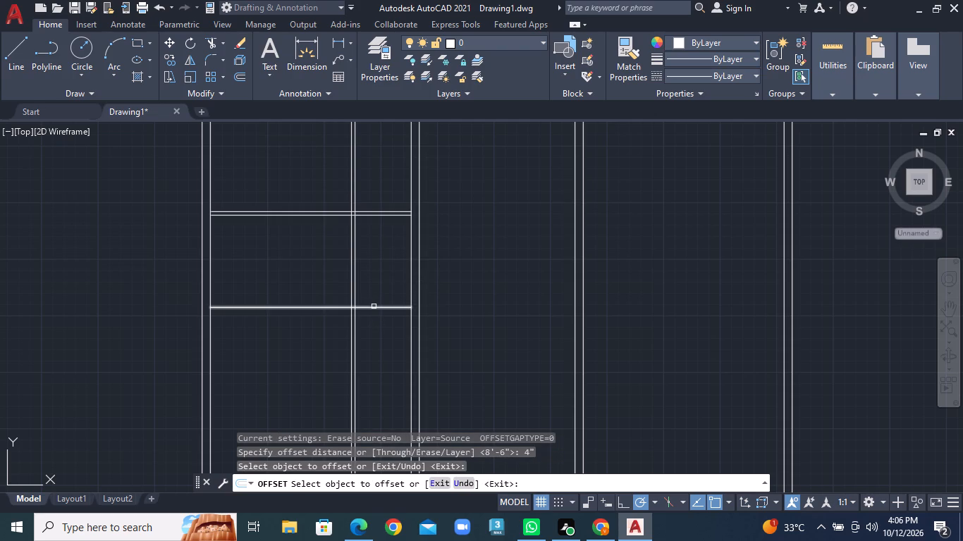
pyautogui.click(374, 306)
pyautogui.click(374, 328)
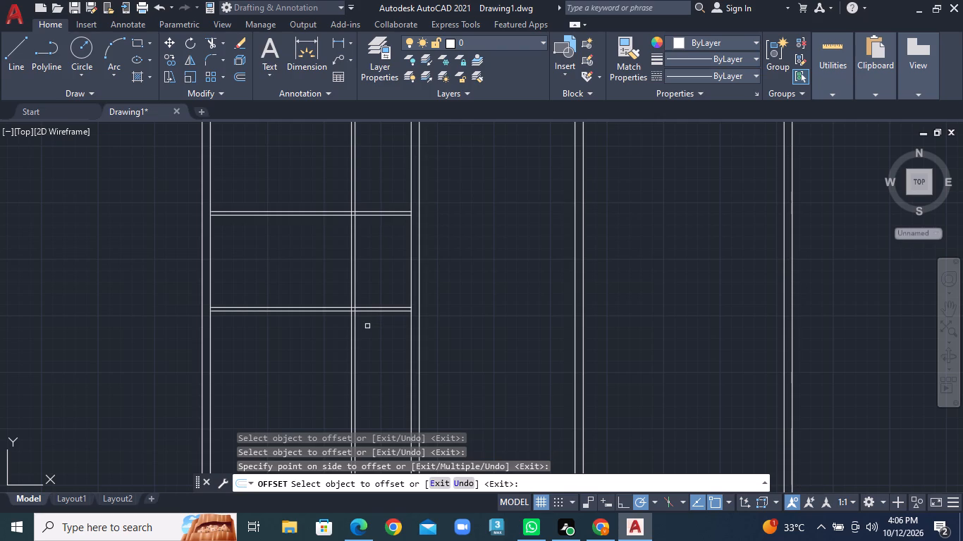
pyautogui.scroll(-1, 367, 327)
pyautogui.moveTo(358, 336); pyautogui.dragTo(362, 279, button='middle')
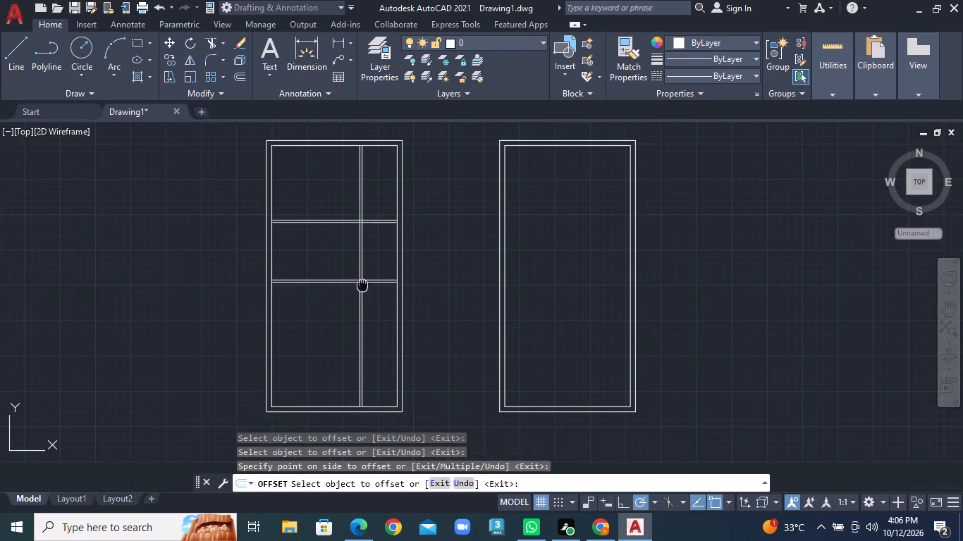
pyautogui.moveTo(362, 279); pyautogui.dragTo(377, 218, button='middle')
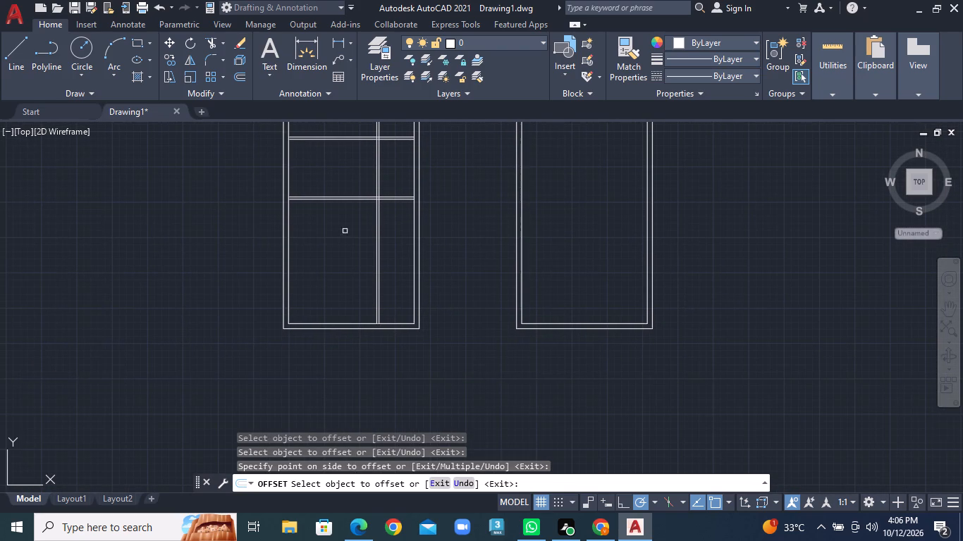
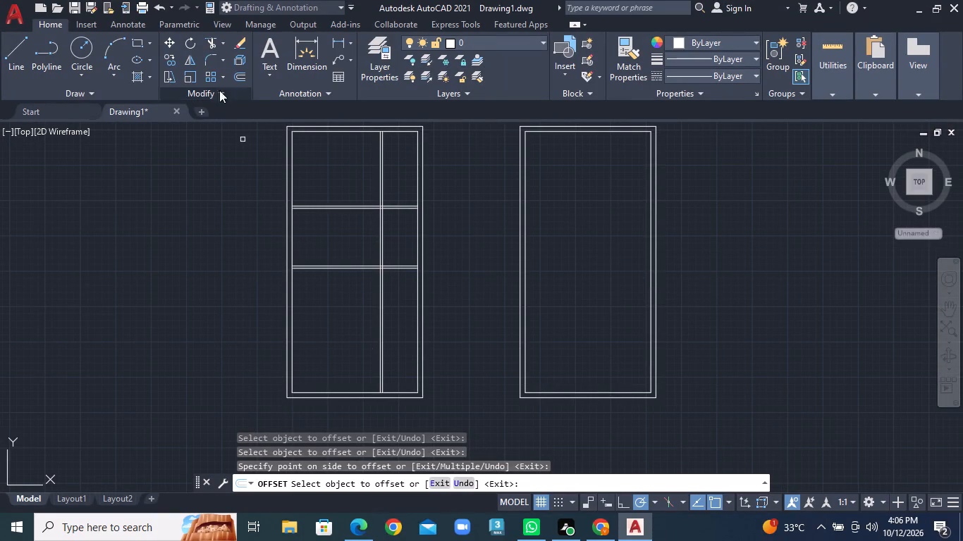
# Offset the lower line of the left plan's second cross wall 5' downward.
pyautogui.click(242, 73)
pyautogui.scroll(2, 403, 255)
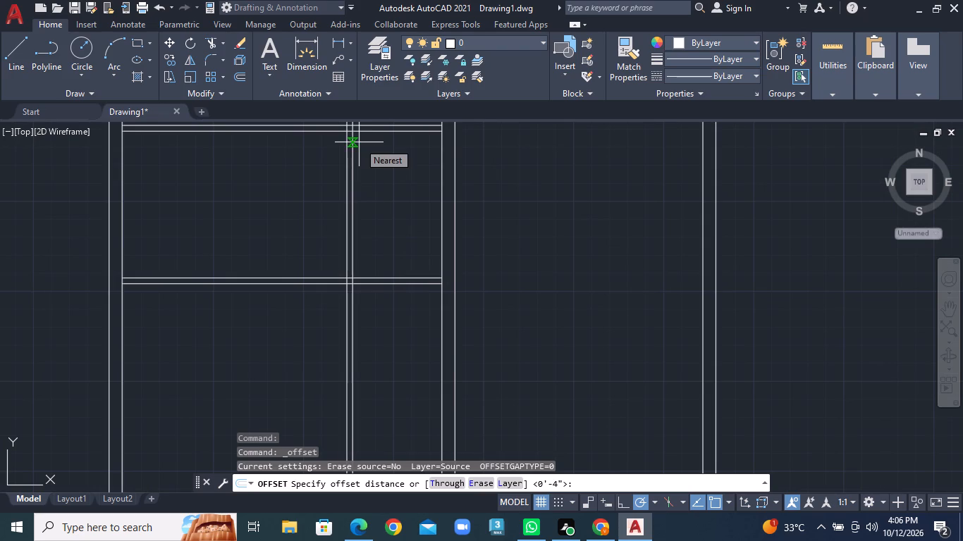
pyautogui.write("5'")
pyautogui.press('Return')
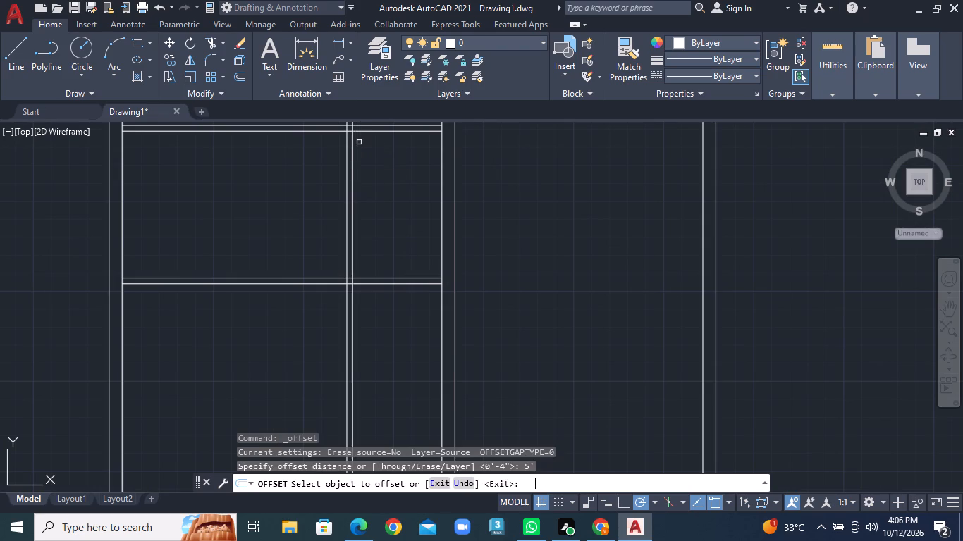
pyautogui.click(393, 284)
pyautogui.click(393, 343)
# Offset the new horizontal line 4" downward to form the left plan's third cross wall.
pyautogui.moveTo(393, 343); pyautogui.dragTo(405, 259, button='middle')
pyautogui.scroll(1, 405, 259)
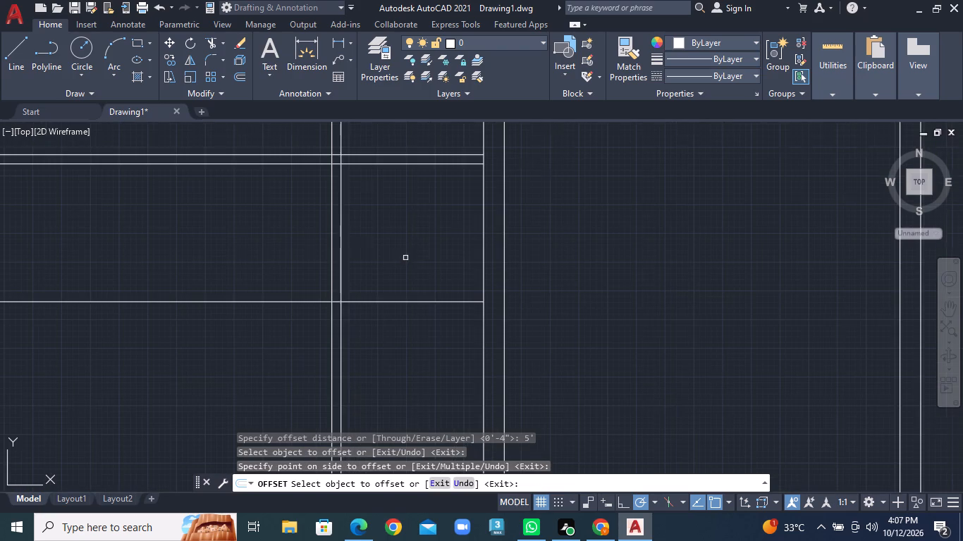
pyautogui.click(238, 78)
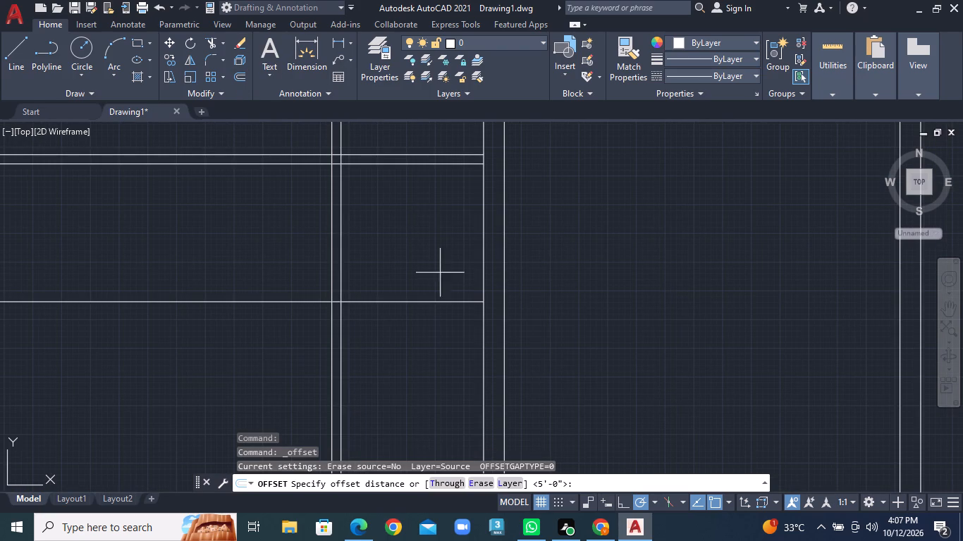
pyautogui.write('4"')
pyautogui.press('Return')
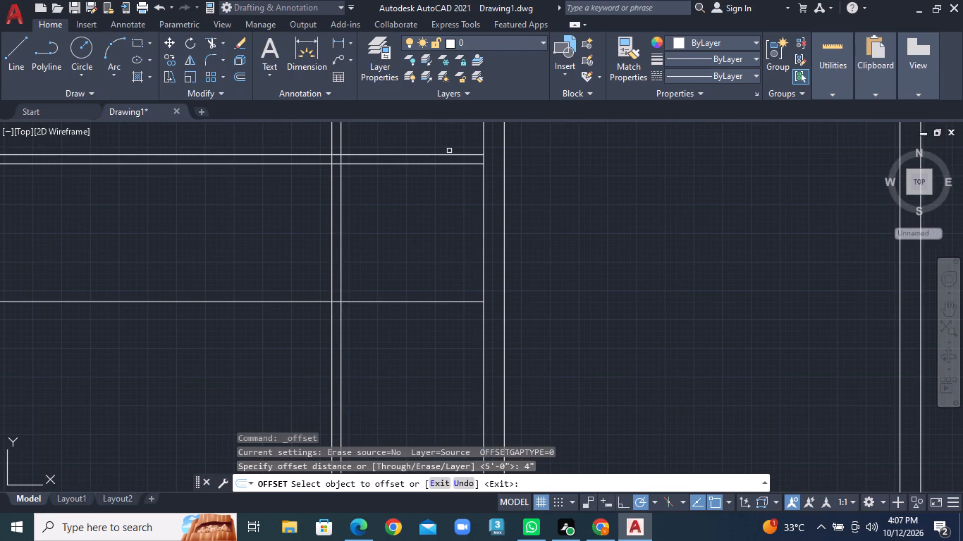
pyautogui.click(389, 302)
pyautogui.click(390, 333)
# Trim the third cross wall left of the vertical partition, and the vertical partition below that cross wall.
pyautogui.scroll(1, 406, 324)
pyautogui.scroll(-4, 406, 324)
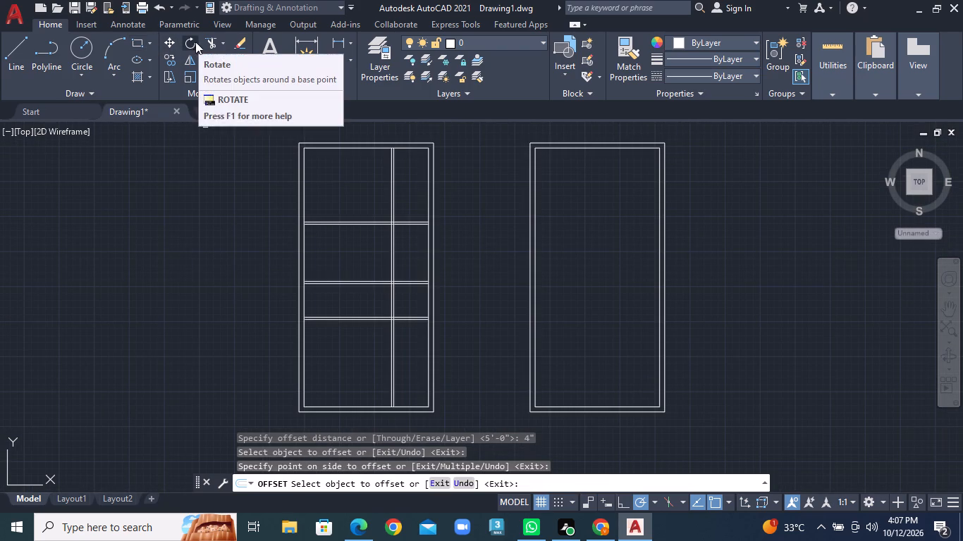
pyautogui.click(221, 40)
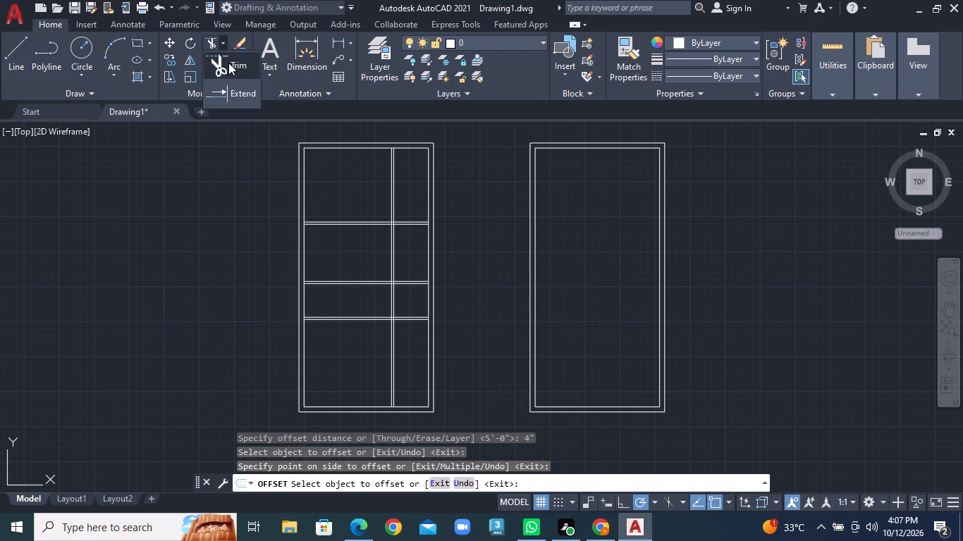
pyautogui.click(228, 63)
pyautogui.click(343, 307)
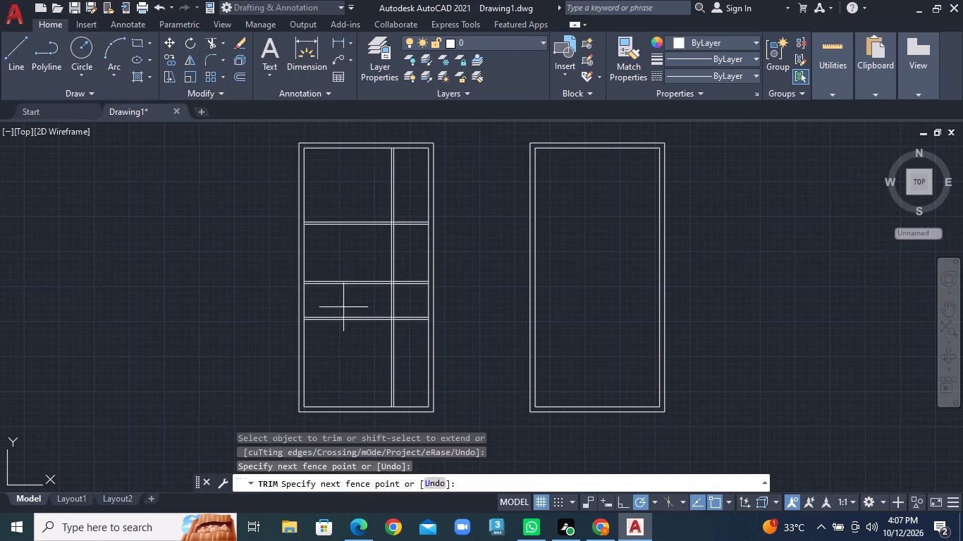
pyautogui.click(348, 335)
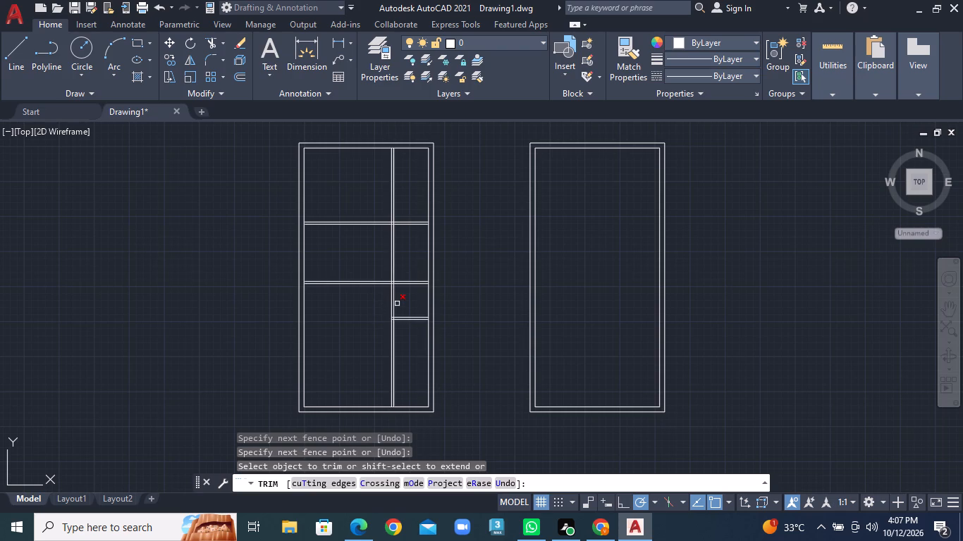
pyautogui.click(401, 359)
pyautogui.click(376, 355)
# Offset the left plan's inner right wall line 8' to the left.
pyautogui.moveTo(381, 359); pyautogui.dragTo(382, 322, button='middle')
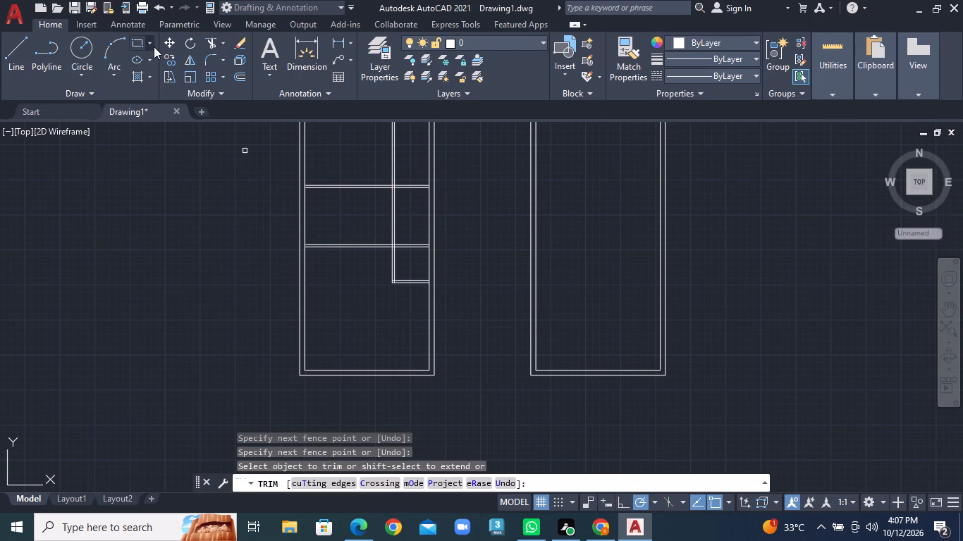
pyautogui.click(243, 77)
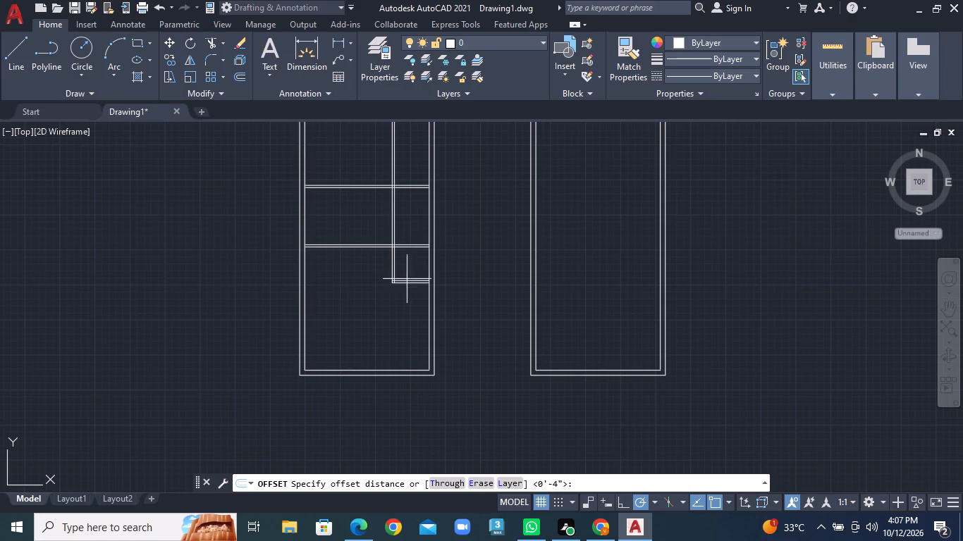
pyautogui.scroll(1, 414, 311)
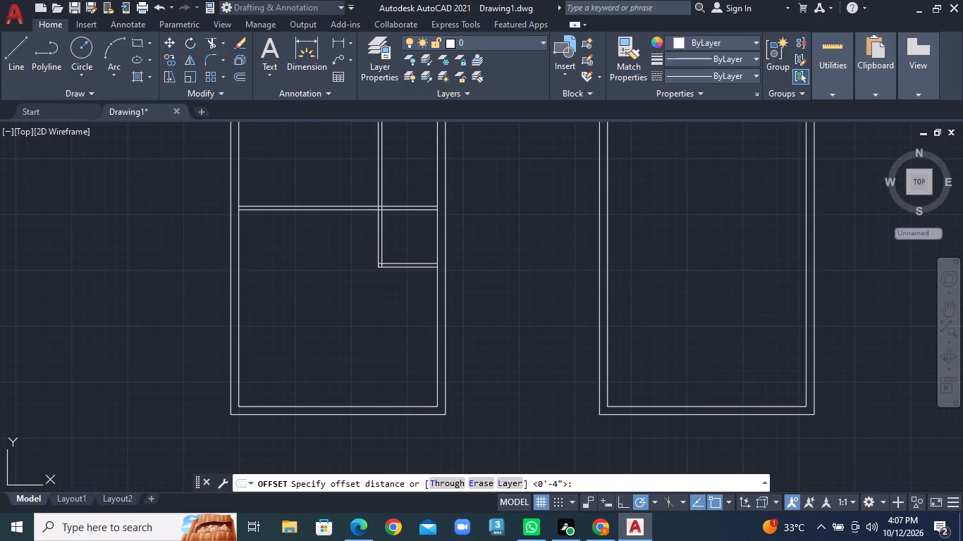
pyautogui.write("8'")
pyautogui.press('Return')
pyautogui.click(436, 342)
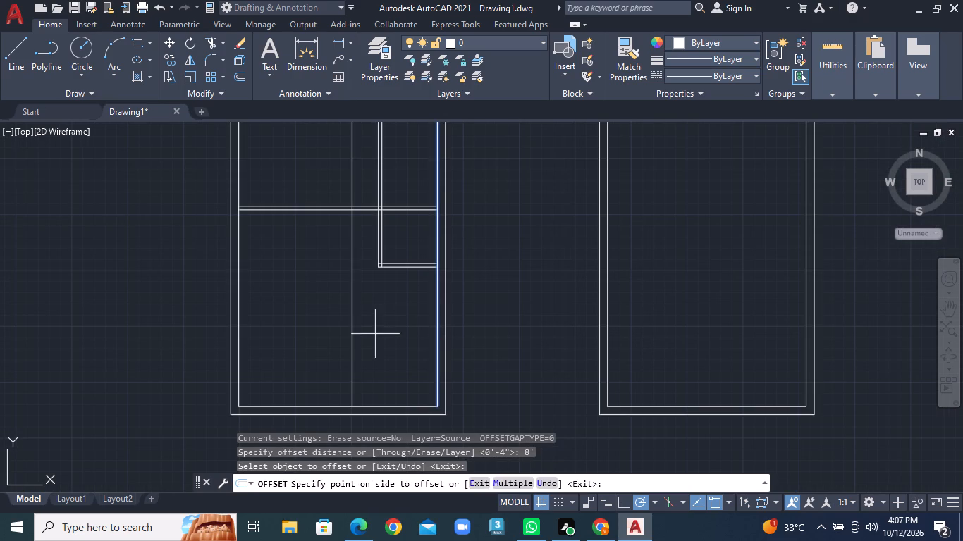
pyautogui.click(337, 328)
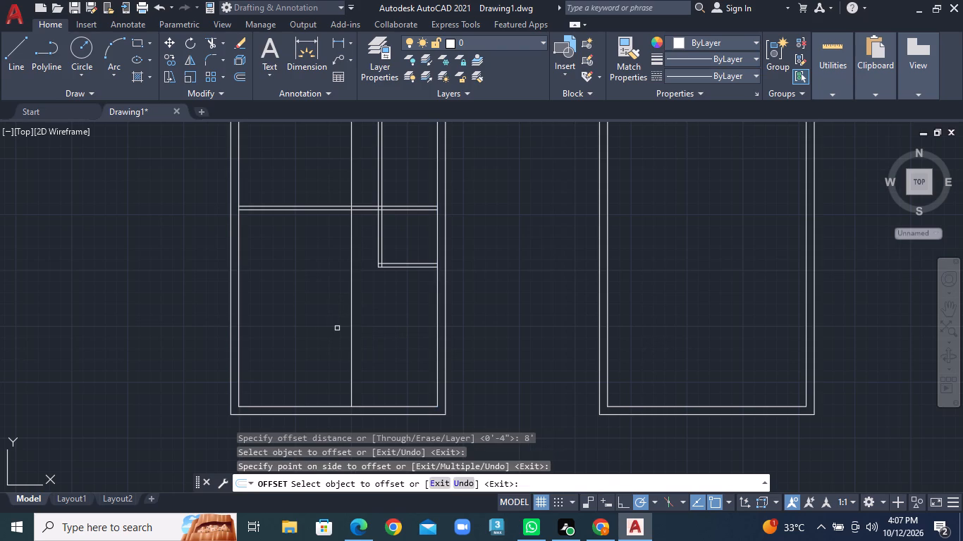
# Offset the new vertical line 4" to the left to form a second vertical partition.
pyautogui.click(237, 78)
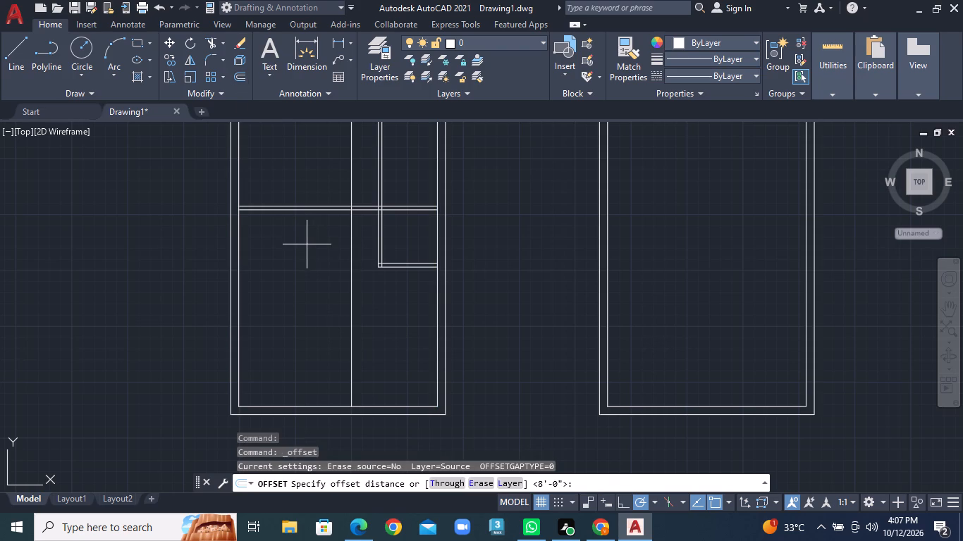
pyautogui.write('4"')
pyautogui.press('Return')
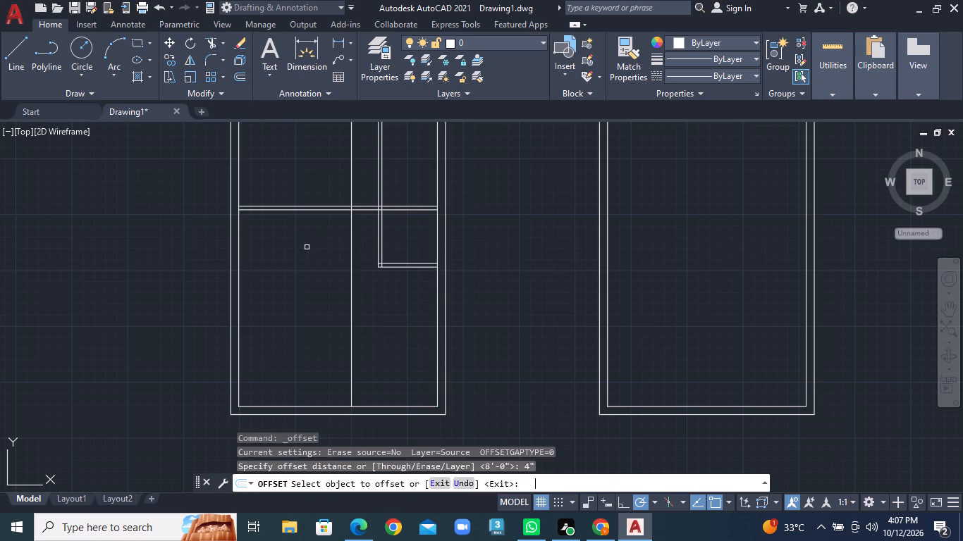
pyautogui.click(350, 304)
pyautogui.click(321, 301)
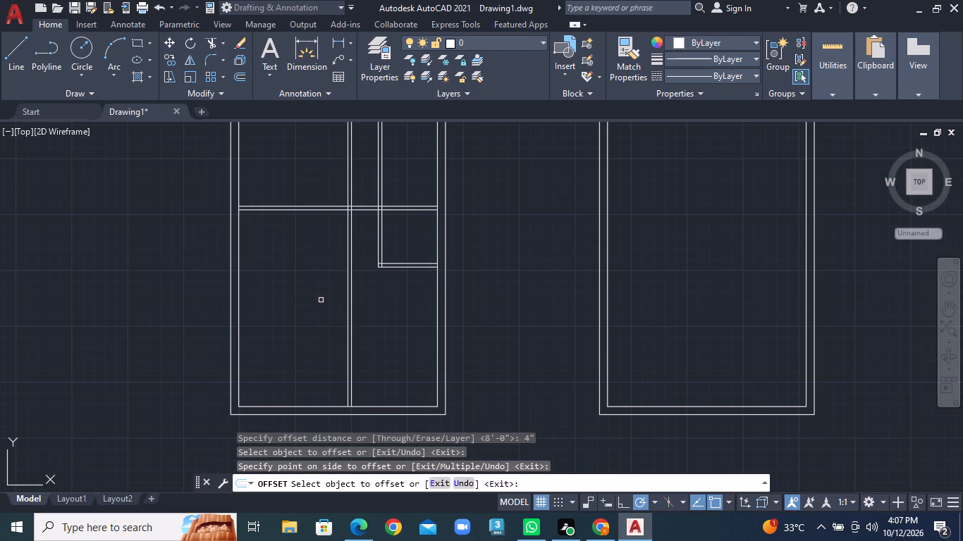
# Trim the second vertical partition's two lines above the left plan's second cross wall.
pyautogui.click(225, 40)
pyautogui.click(234, 56)
pyautogui.click(329, 146)
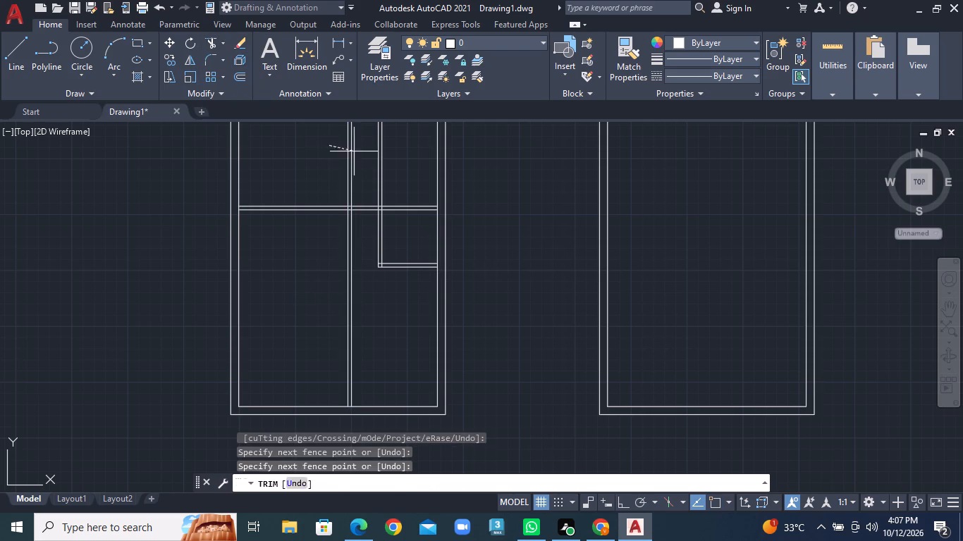
pyautogui.click(362, 154)
# Draw a short horizontal line across the second vertical partition's two lines, partway up the lower room, as its end cap.
pyautogui.scroll(1, 360, 164)
pyautogui.scroll(-1, 360, 164)
pyautogui.moveTo(355, 166); pyautogui.dragTo(350, 344, button='middle')
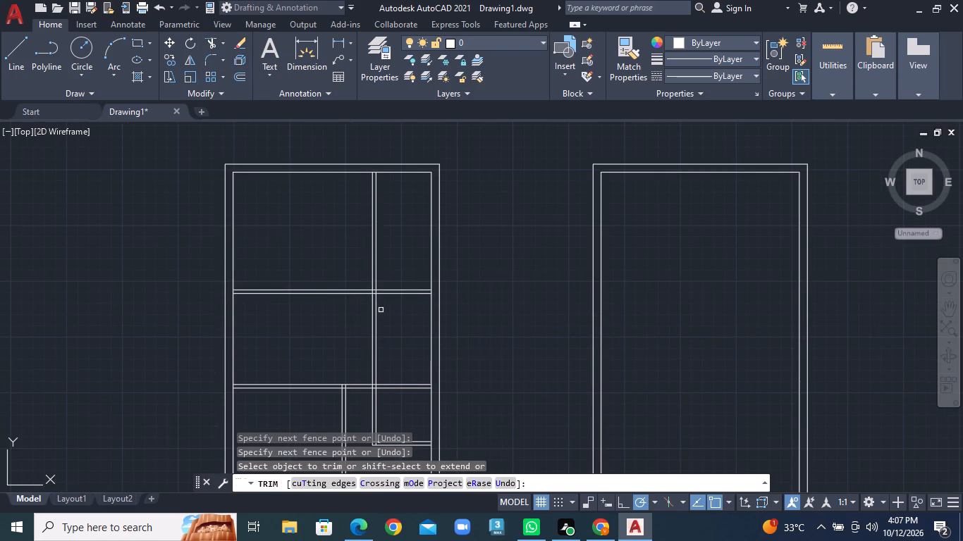
pyautogui.moveTo(364, 341); pyautogui.dragTo(365, 184, button='middle')
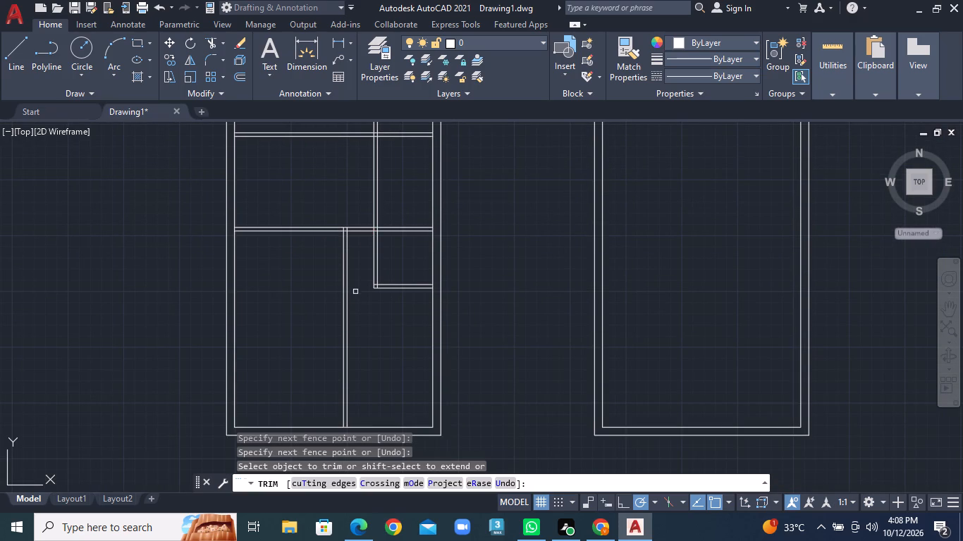
pyautogui.scroll(-1, 360, 319)
pyautogui.moveTo(361, 325); pyautogui.dragTo(333, 308, button='middle')
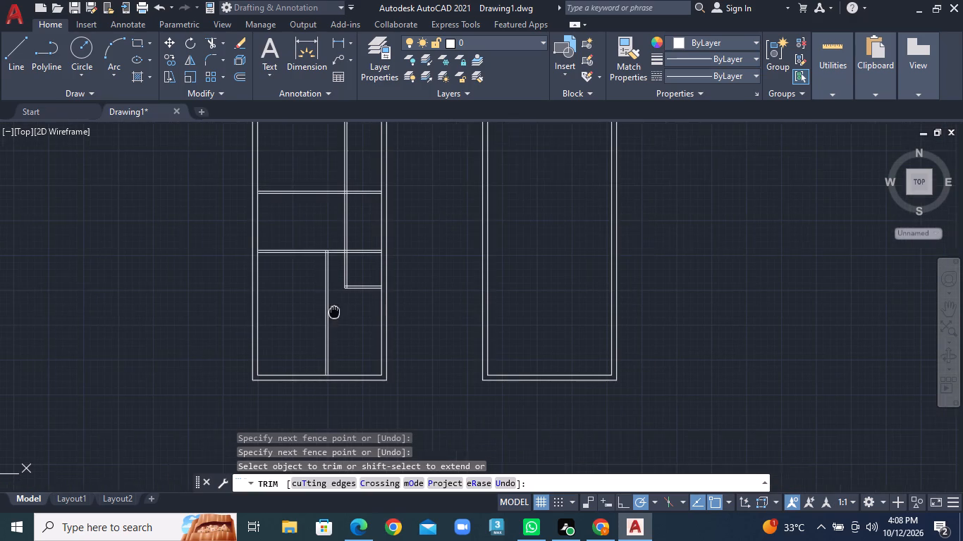
pyautogui.moveTo(333, 308); pyautogui.dragTo(329, 304, button='middle')
pyautogui.click(25, 51)
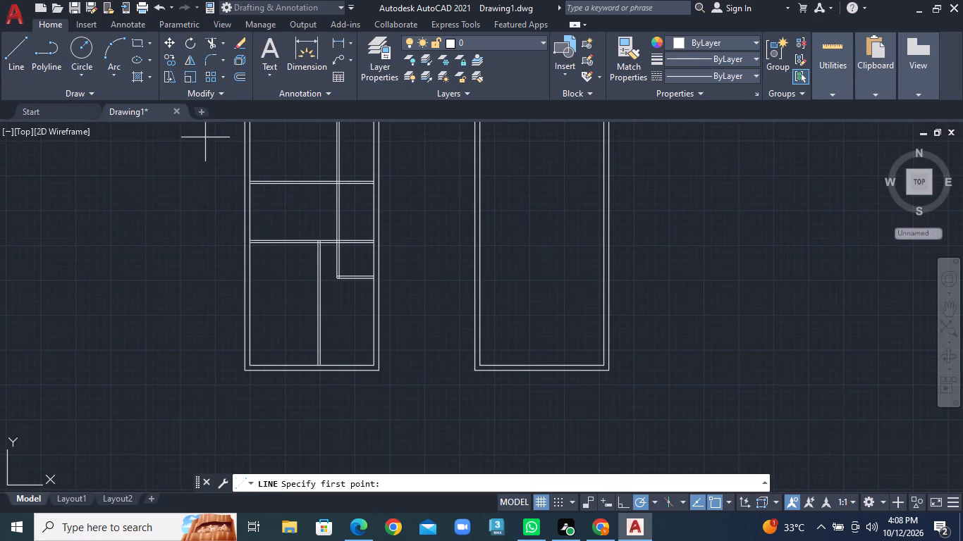
pyautogui.scroll(2, 319, 321)
pyautogui.scroll(-1, 321, 321)
pyautogui.scroll(1, 317, 316)
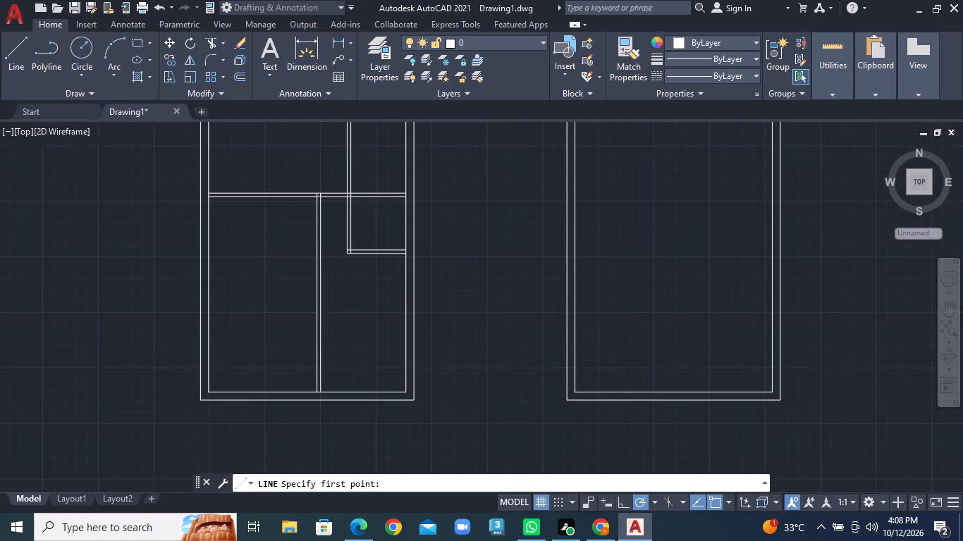
pyautogui.scroll(2, 317, 316)
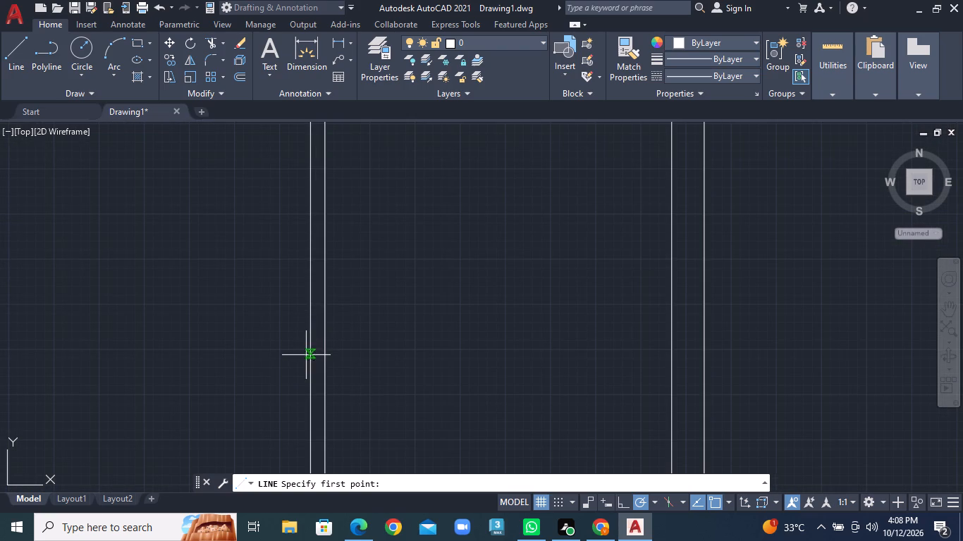
pyautogui.click(309, 358)
pyautogui.click(322, 358)
pyautogui.rightClick(322, 358)
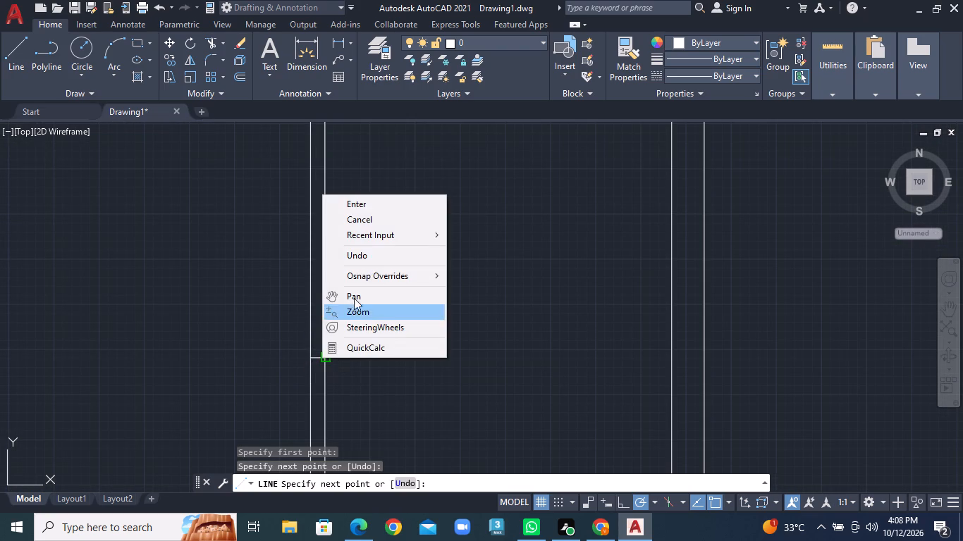
pyautogui.click(380, 207)
# Trim the second vertical partition between its end cap line and the second cross wall.
pyautogui.scroll(-3, 419, 301)
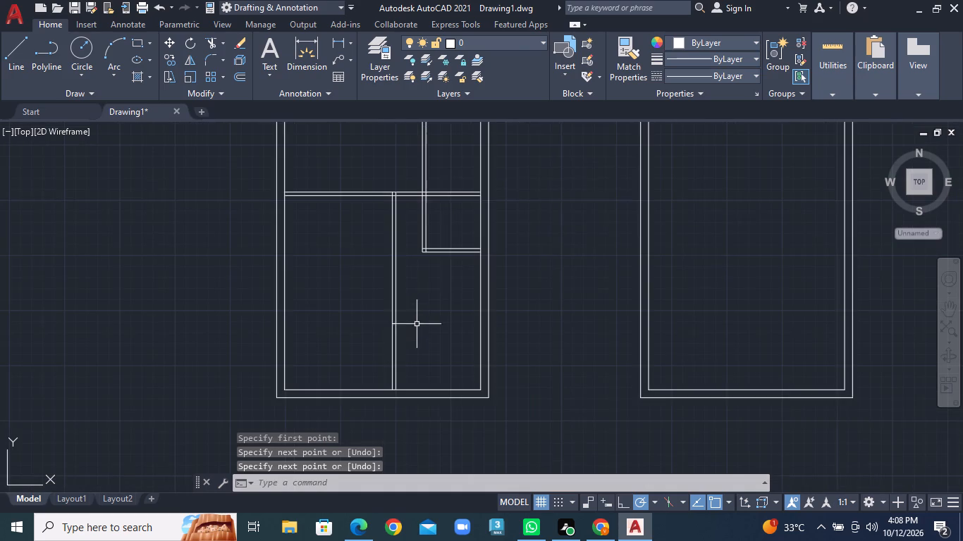
pyautogui.click(224, 42)
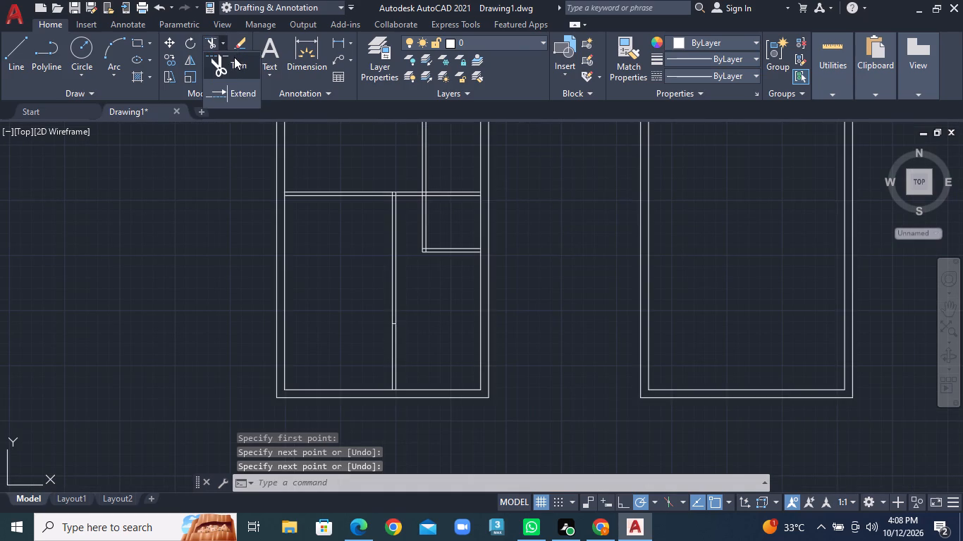
pyautogui.click(234, 57)
pyautogui.click(376, 242)
pyautogui.click(398, 269)
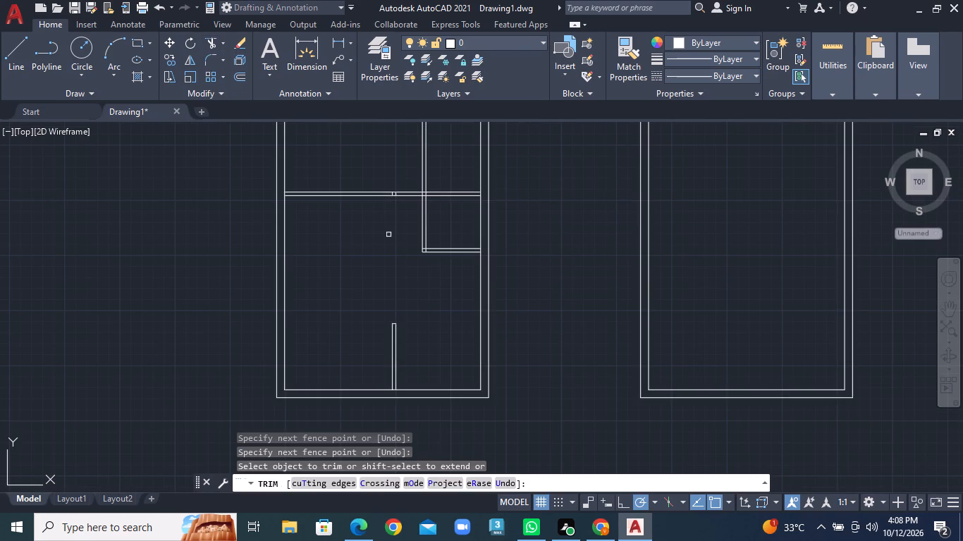
# Trim the two leftover vertical stubs inside the left plan's second cross wall.
pyautogui.scroll(1, 388, 187)
pyautogui.scroll(-1, 388, 187)
pyautogui.scroll(1, 388, 191)
pyautogui.scroll(-1, 388, 191)
pyautogui.scroll(3, 388, 191)
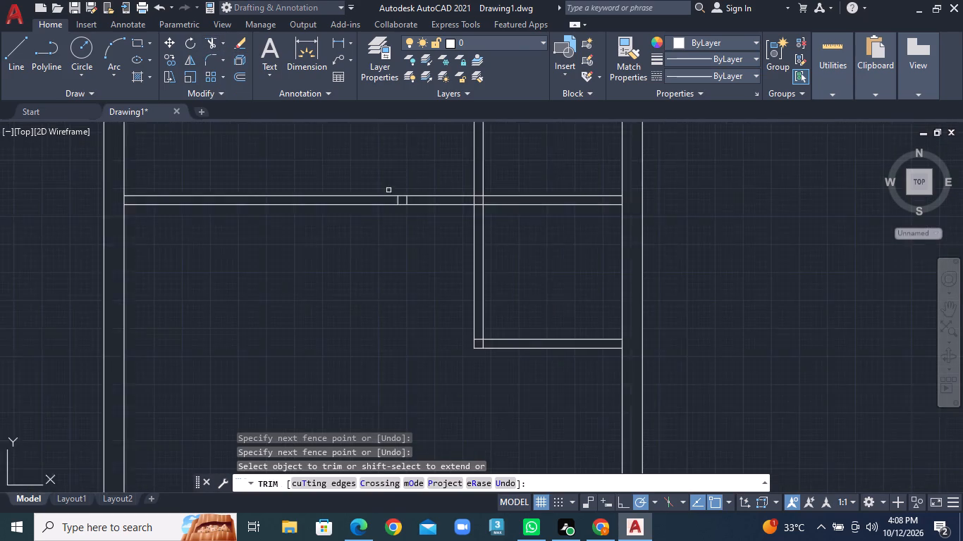
pyautogui.scroll(4, 388, 191)
pyautogui.click(415, 280)
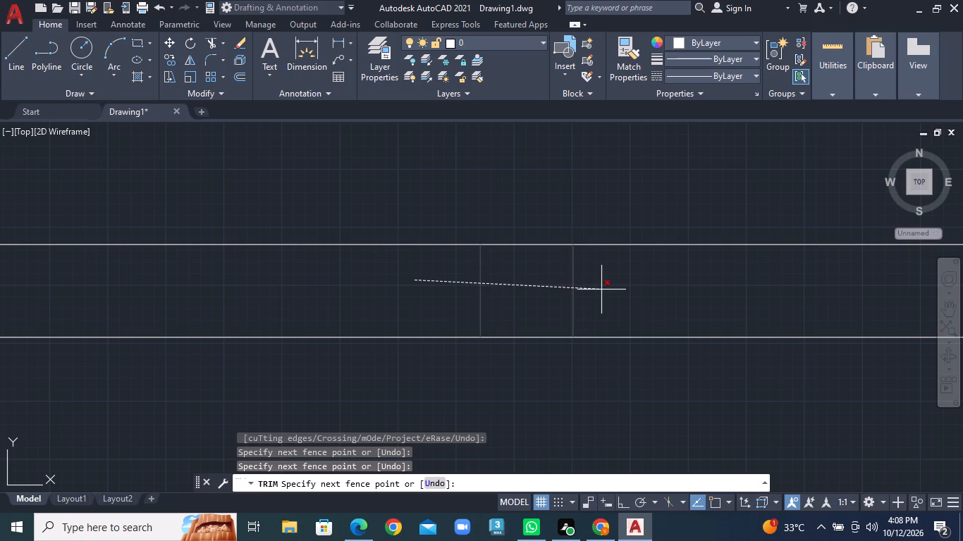
pyautogui.click(603, 290)
# Trim the two overlapping line ends inside the wall corner of the small room below the left plan's lower cross wall.
pyautogui.scroll(-4, 604, 290)
pyautogui.scroll(1, 604, 290)
pyautogui.scroll(-6, 604, 290)
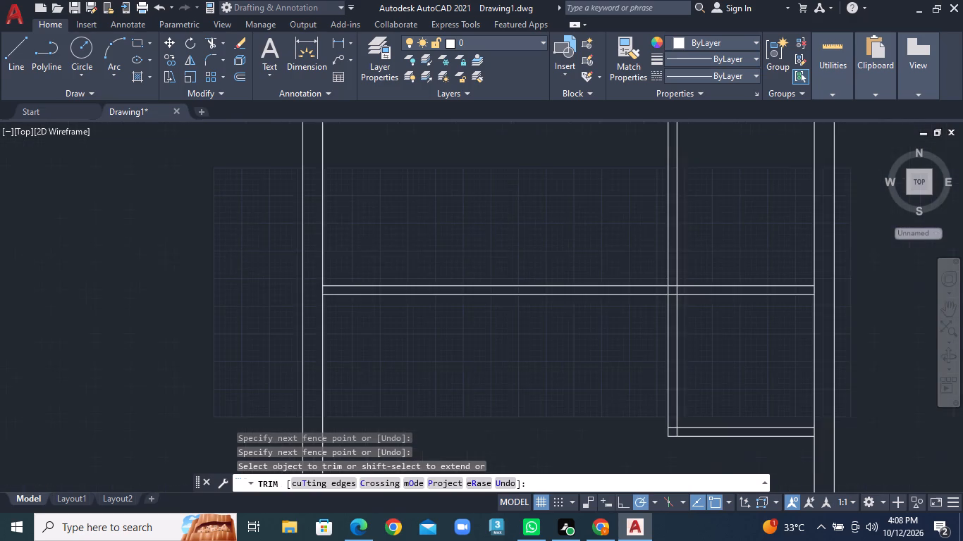
pyautogui.scroll(-4, 638, 287)
pyautogui.moveTo(614, 319); pyautogui.dragTo(505, 242, button='middle')
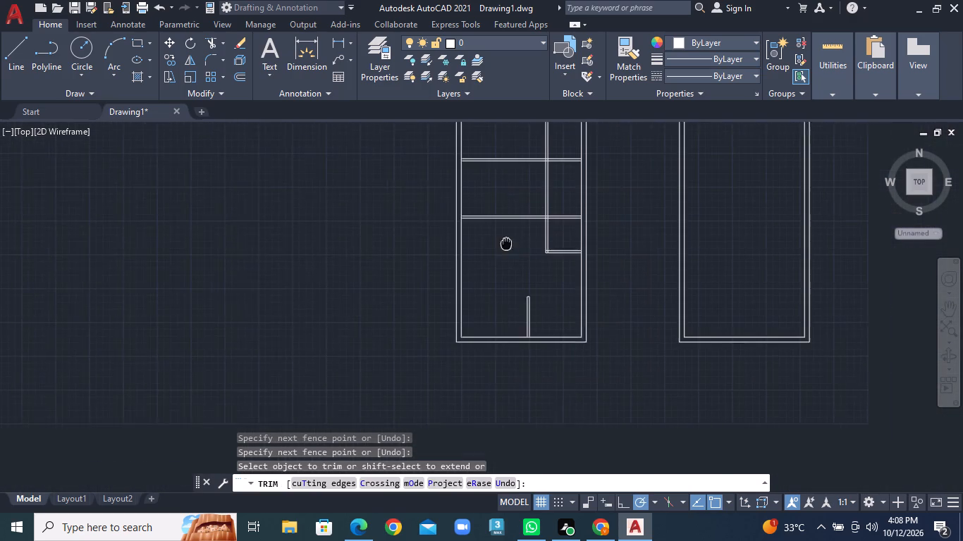
pyautogui.moveTo(505, 242); pyautogui.dragTo(504, 240, button='middle')
pyautogui.scroll(5, 546, 240)
pyautogui.scroll(-2, 549, 239)
pyautogui.scroll(4, 516, 254)
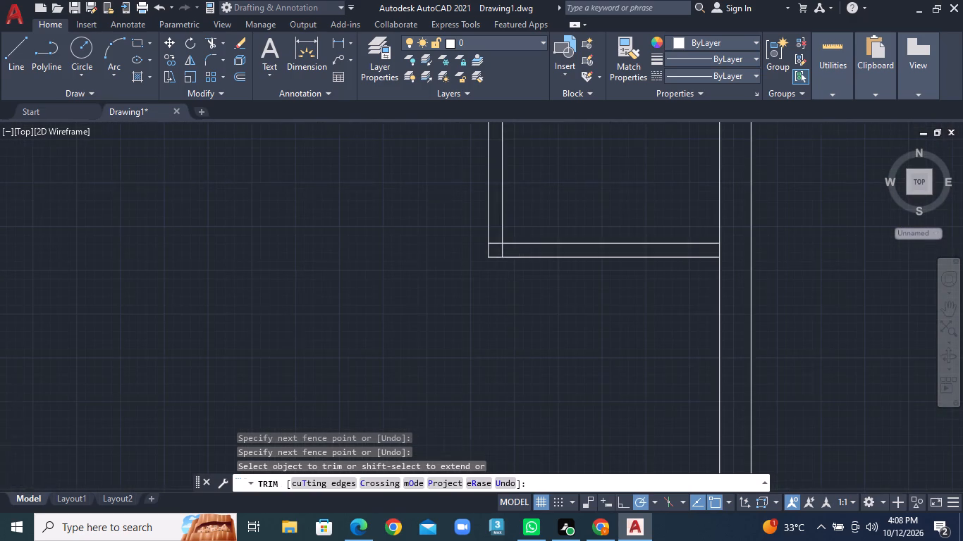
pyautogui.click(468, 216)
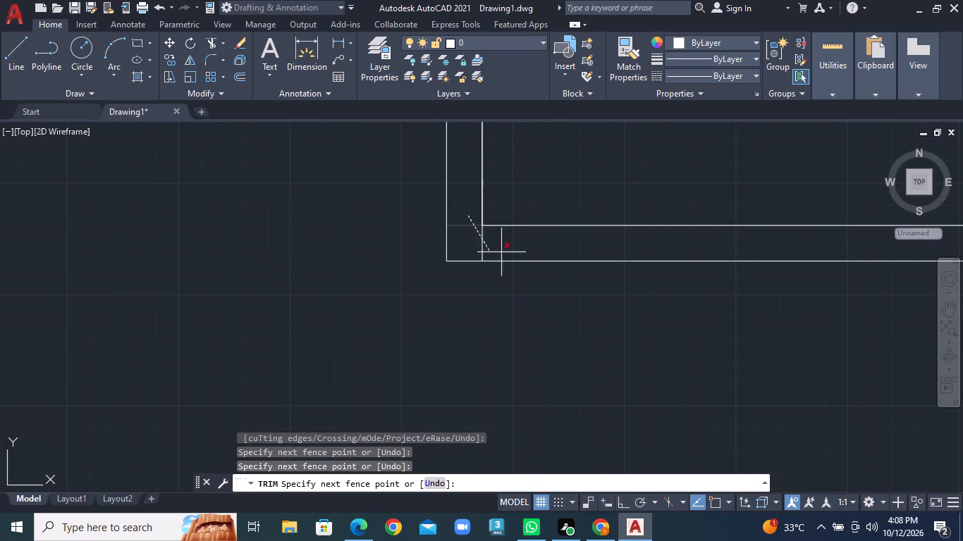
pyautogui.click(503, 252)
# Trim the right outer wall's inner line where the small room's bottom wall meets it.
pyautogui.scroll(-4, 504, 252)
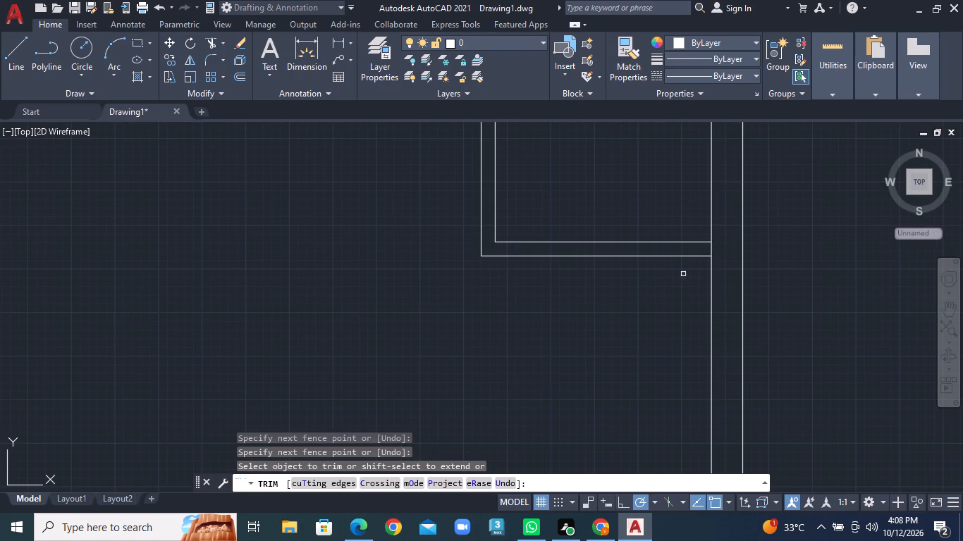
pyautogui.click(709, 251)
pyautogui.click(714, 251)
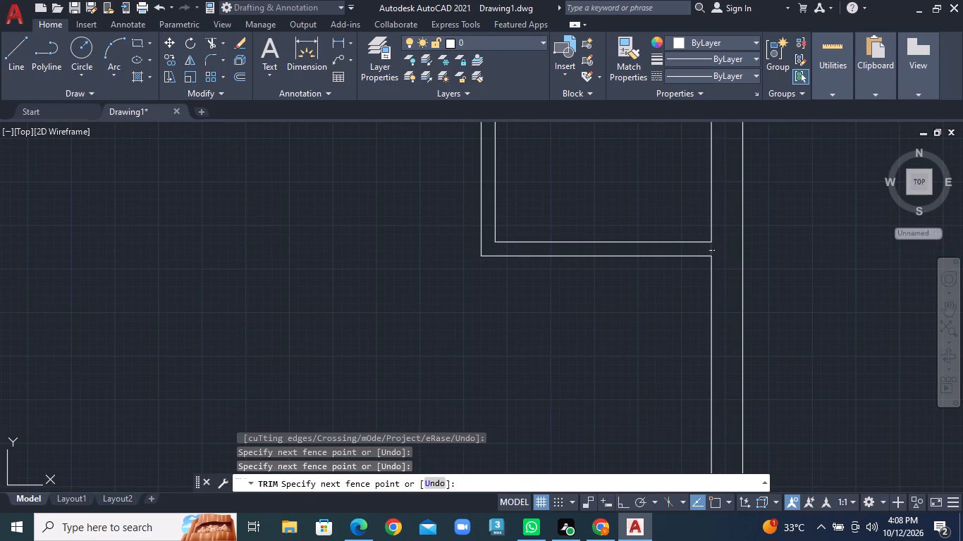
# Trim the bottom outer wall's inner line between the two lines of the short capped partition.
pyautogui.scroll(-5, 690, 248)
pyautogui.moveTo(606, 360); pyautogui.dragTo(601, 179, button='middle')
pyautogui.scroll(3, 613, 277)
pyautogui.scroll(2, 548, 286)
pyautogui.click(368, 277)
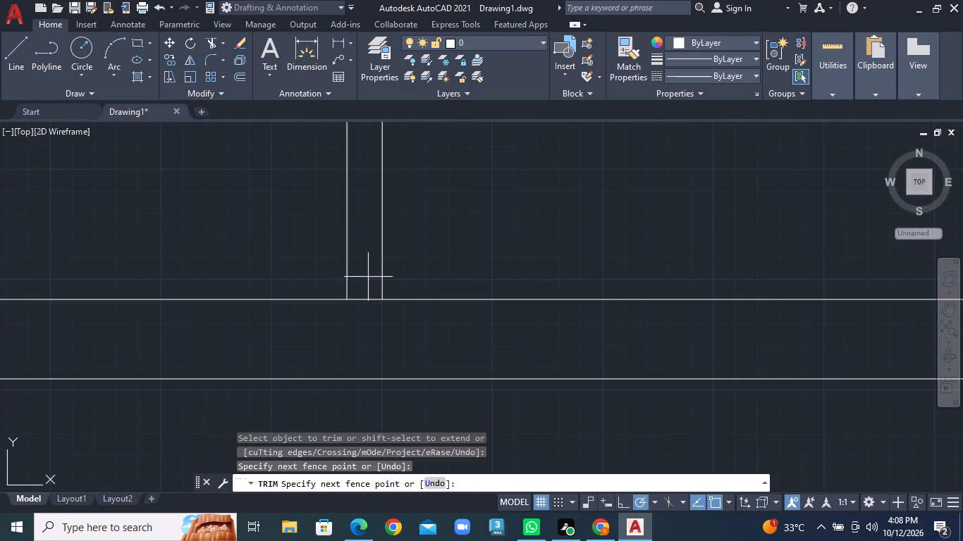
pyautogui.click(371, 328)
# Trim the left outer wall's inner line between the two lines of the left plan's lower cross wall.
pyautogui.scroll(-7, 371, 328)
pyautogui.moveTo(403, 256); pyautogui.dragTo(424, 388, button='middle')
pyautogui.scroll(5, 288, 275)
pyautogui.click(326, 211)
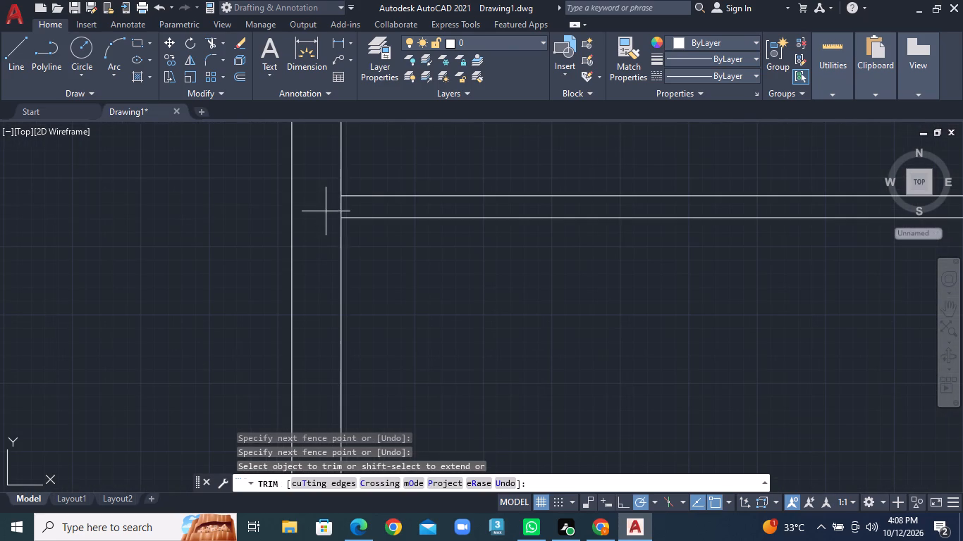
pyautogui.click(375, 207)
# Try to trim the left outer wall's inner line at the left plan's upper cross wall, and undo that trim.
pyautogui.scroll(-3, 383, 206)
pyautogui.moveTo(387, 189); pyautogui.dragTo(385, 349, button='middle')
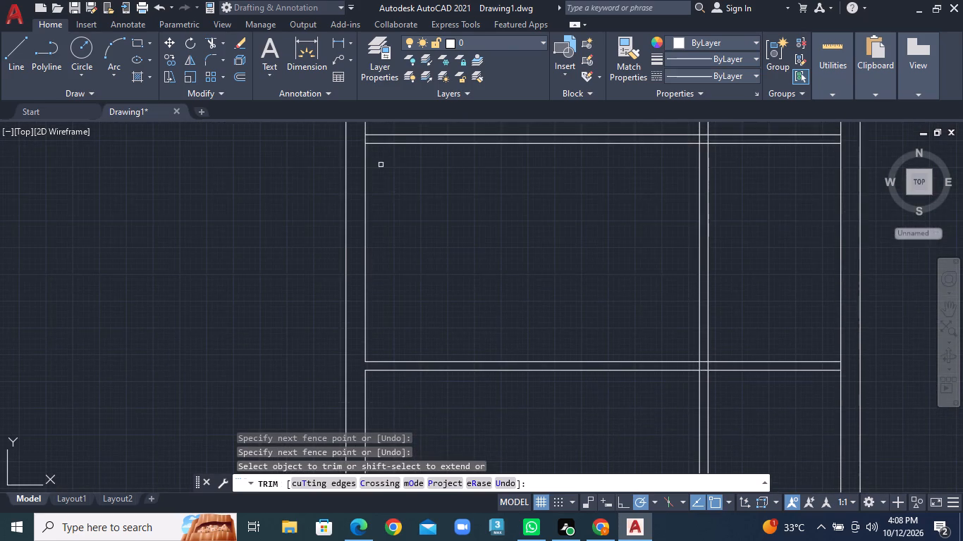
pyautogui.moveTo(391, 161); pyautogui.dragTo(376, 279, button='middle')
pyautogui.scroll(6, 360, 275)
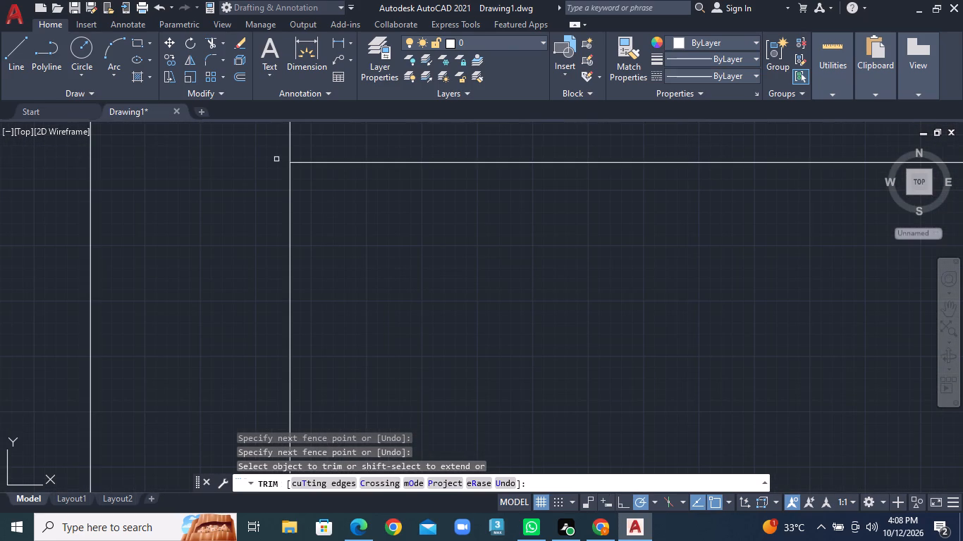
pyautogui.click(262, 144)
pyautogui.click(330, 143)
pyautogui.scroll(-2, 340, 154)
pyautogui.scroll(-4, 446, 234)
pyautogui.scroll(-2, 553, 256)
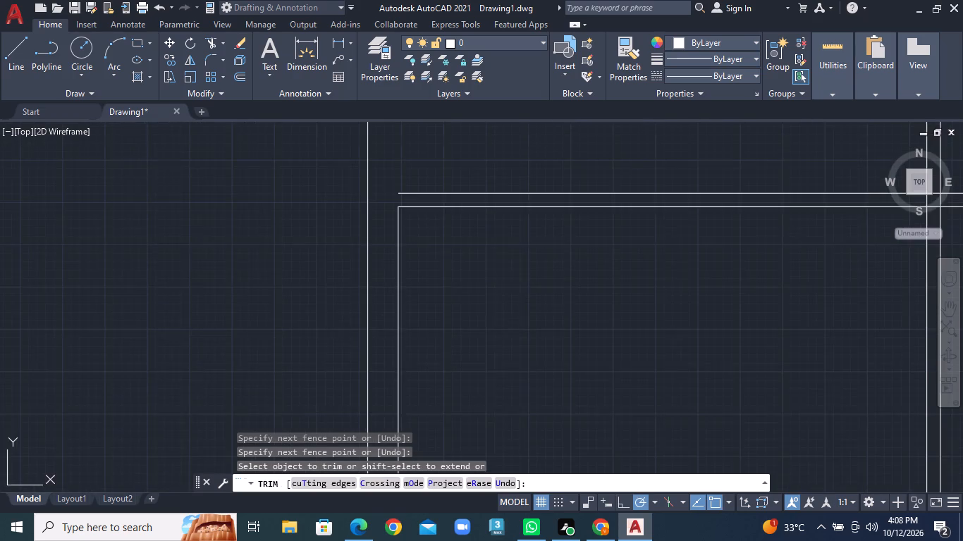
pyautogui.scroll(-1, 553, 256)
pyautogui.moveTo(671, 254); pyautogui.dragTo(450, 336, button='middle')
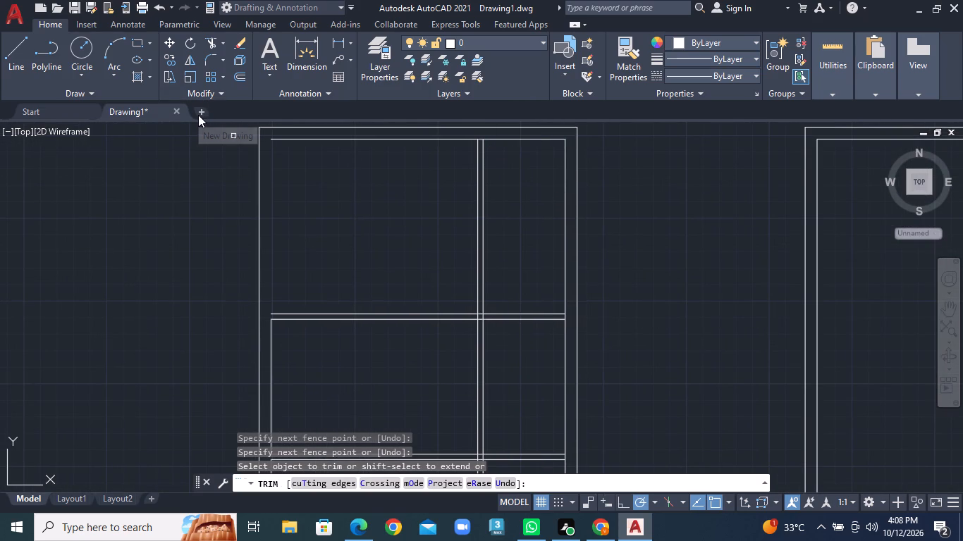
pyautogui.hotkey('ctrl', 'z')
# Trim only the piece of the left outer wall's inner line lying between the upper cross wall's two lines.
pyautogui.scroll(-2, 400, 174)
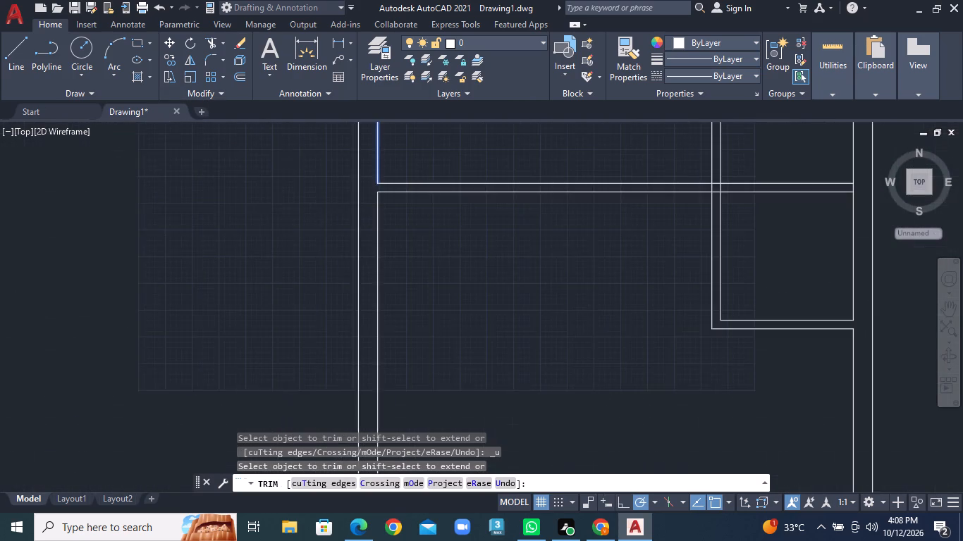
pyautogui.scroll(-1, 429, 198)
pyautogui.moveTo(524, 194); pyautogui.dragTo(319, 316, button='middle')
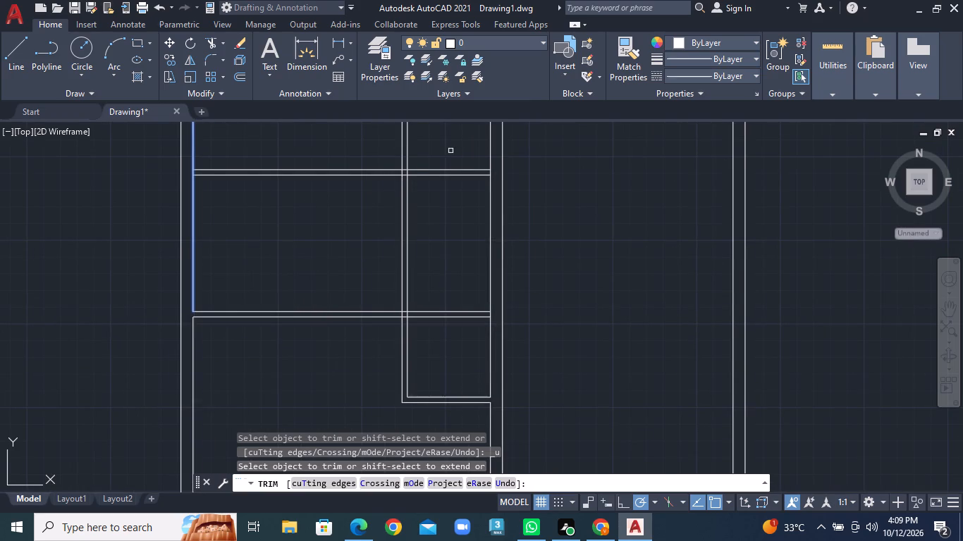
pyautogui.moveTo(432, 225); pyautogui.dragTo(429, 282, button='middle')
pyautogui.scroll(3, 238, 209)
pyautogui.scroll(1, 186, 234)
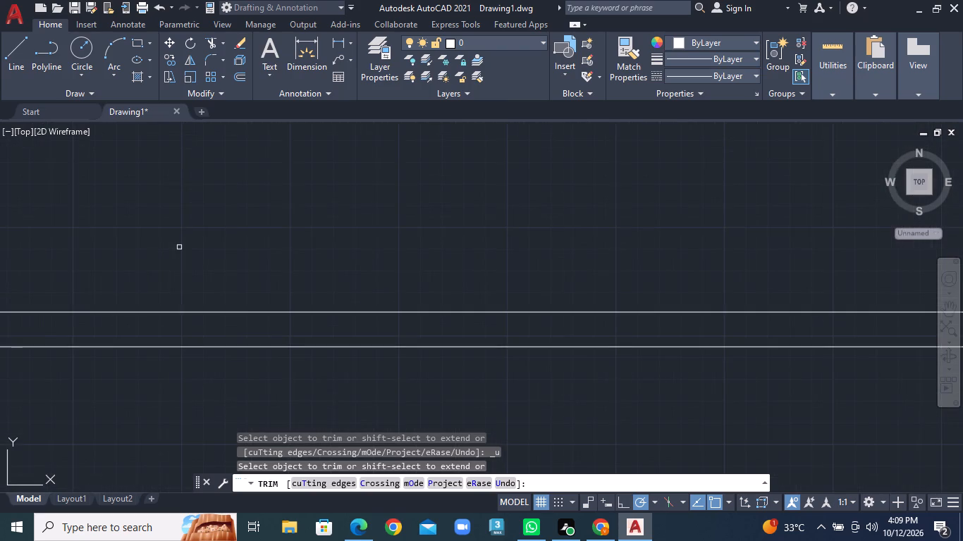
pyautogui.moveTo(194, 248); pyautogui.dragTo(452, 172, button='middle')
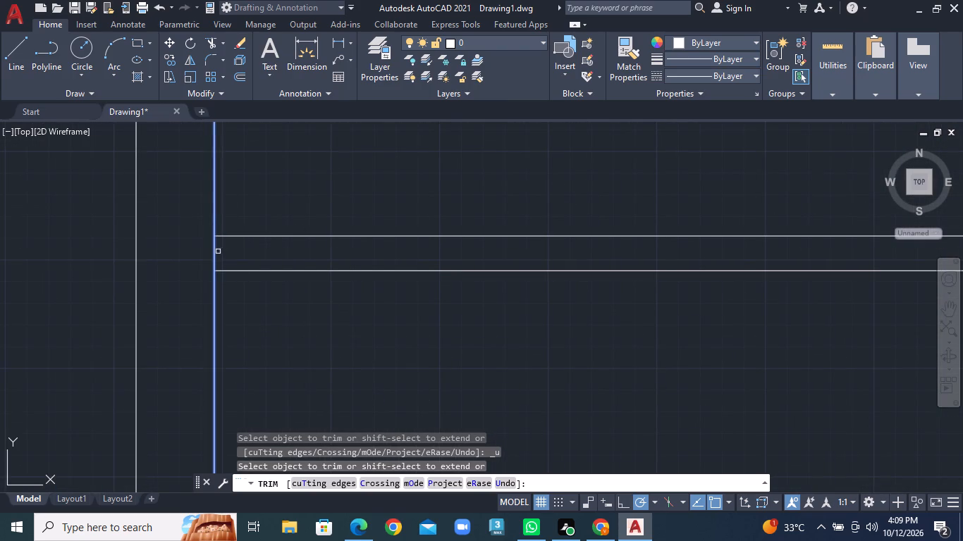
pyautogui.click(215, 254)
# Trim the top outer wall's inner line between the two lines of the left plan's long vertical partition.
pyautogui.scroll(-3, 317, 253)
pyautogui.scroll(-2, 481, 243)
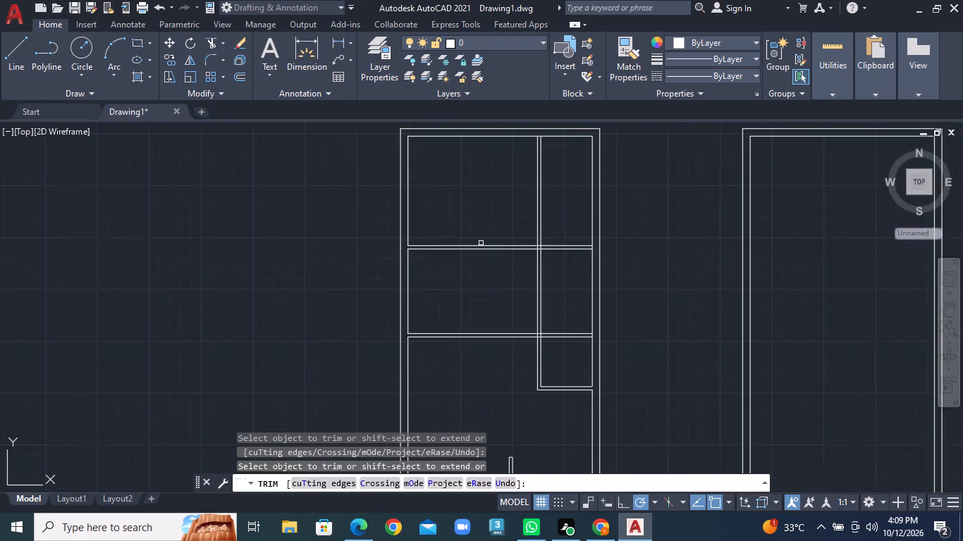
pyautogui.moveTo(530, 209); pyautogui.dragTo(398, 326, button='middle')
pyautogui.scroll(-1, 391, 254)
pyautogui.scroll(8, 391, 254)
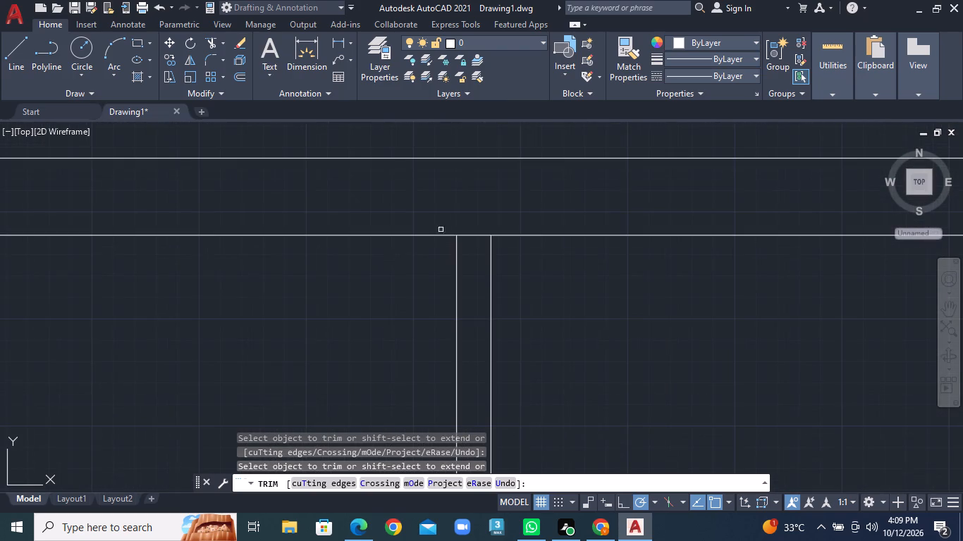
pyautogui.click(474, 228)
pyautogui.click(472, 249)
# Trim the right outer wall's inner line between the two lines of the left plan's upper cross wall.
pyautogui.scroll(-4, 473, 253)
pyautogui.scroll(-2, 560, 354)
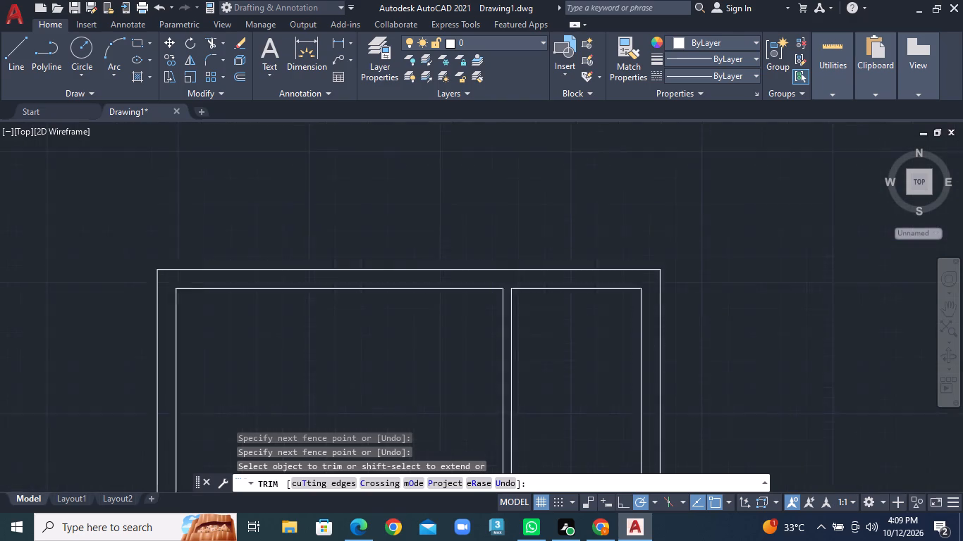
pyautogui.moveTo(590, 375); pyautogui.dragTo(507, 173, button='middle')
pyautogui.scroll(3, 566, 281)
pyautogui.scroll(2, 491, 257)
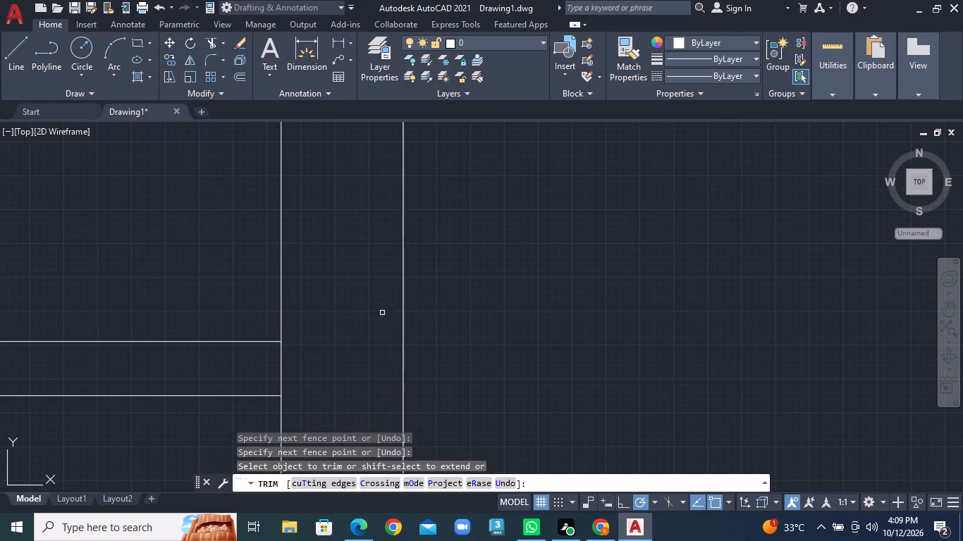
pyautogui.click(228, 373)
pyautogui.click(323, 369)
# Trim the right outer wall's inner line between the two lines of the left plan's lower cross wall.
pyautogui.scroll(-6, 324, 368)
pyautogui.moveTo(327, 371); pyautogui.dragTo(388, 198, button='middle')
pyautogui.scroll(3, 367, 313)
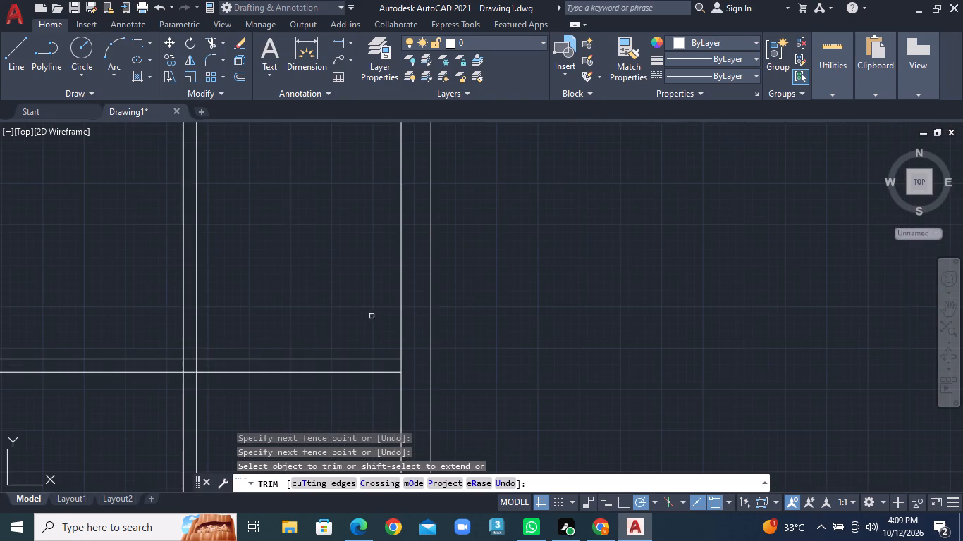
pyautogui.scroll(2, 376, 352)
pyautogui.click(406, 395)
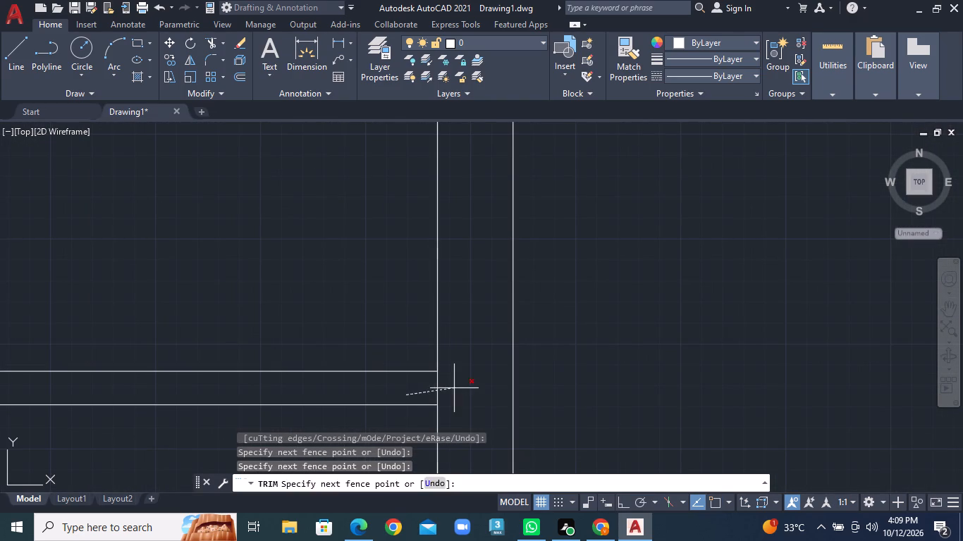
pyautogui.click(467, 387)
# Trim all overlapping line pieces inside the crossing of the long vertical partition and the lower cross wall.
pyautogui.scroll(-3, 467, 387)
pyautogui.moveTo(475, 337); pyautogui.dragTo(480, 190, button='middle')
pyautogui.moveTo(494, 376); pyautogui.dragTo(503, 256, button='middle')
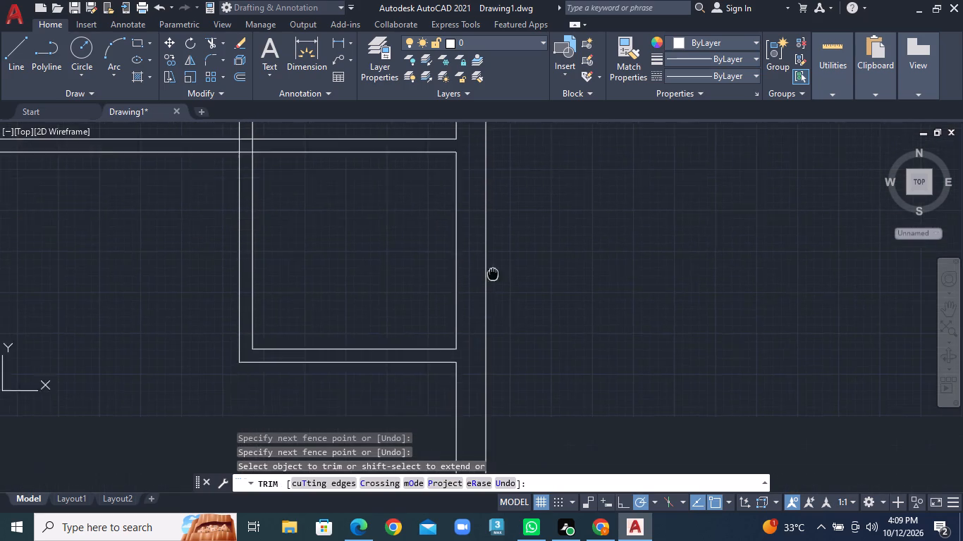
pyautogui.moveTo(503, 256); pyautogui.dragTo(594, 394, button='middle')
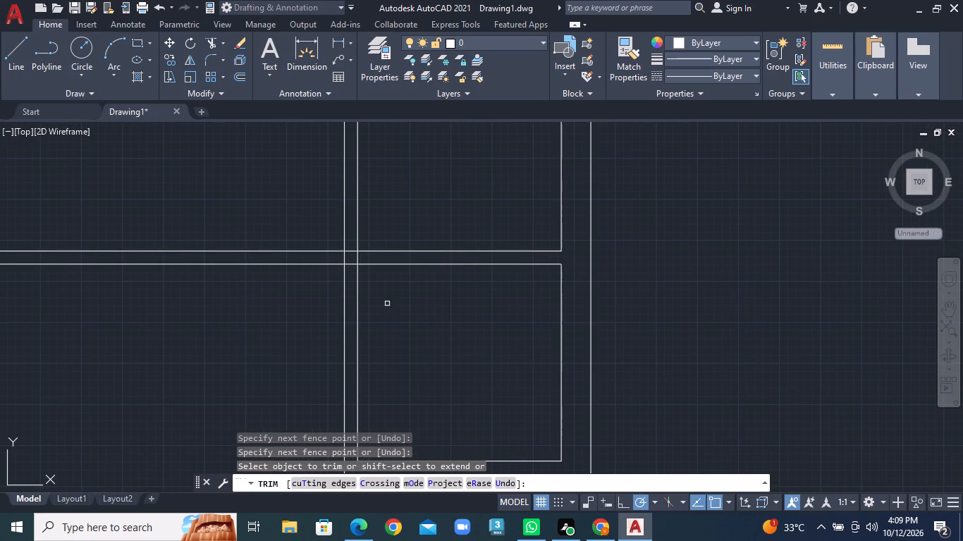
pyautogui.scroll(3, 346, 250)
pyautogui.click(363, 221)
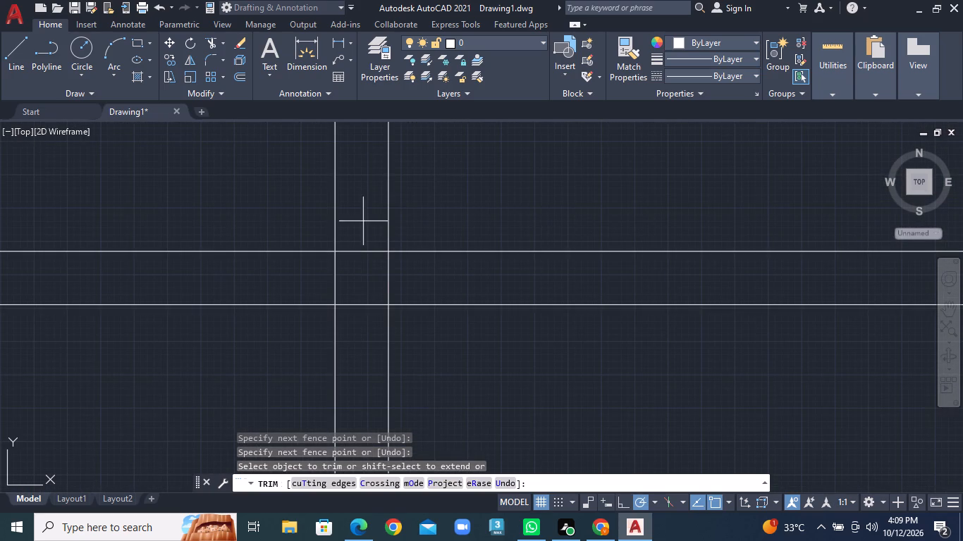
pyautogui.click(364, 325)
pyautogui.click(293, 286)
pyautogui.click(436, 283)
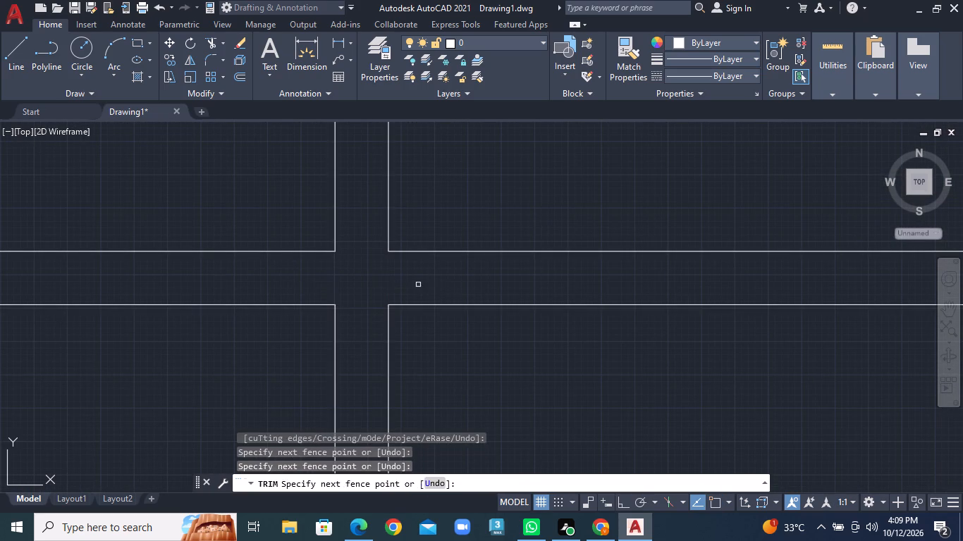
# Trim all overlapping line pieces inside the crossing of the long vertical partition and the upper cross wall.
pyautogui.scroll(-6, 360, 297)
pyautogui.scroll(-2, 277, 299)
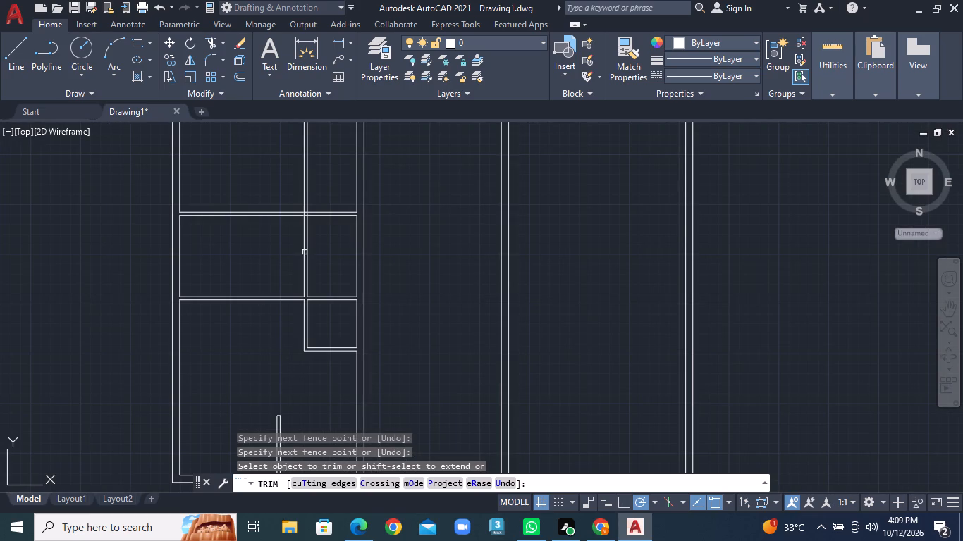
pyautogui.scroll(6, 302, 186)
pyautogui.scroll(2, 311, 250)
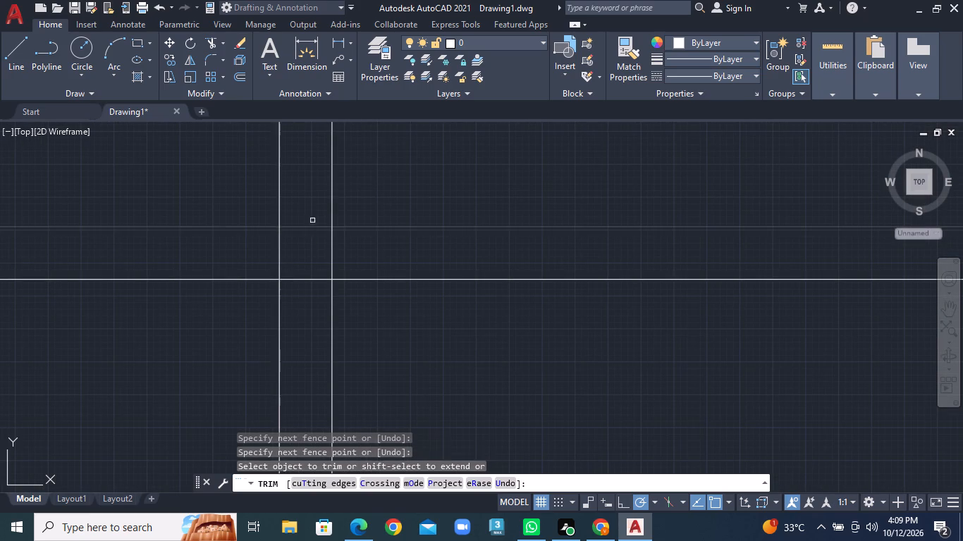
pyautogui.click(312, 206)
pyautogui.click(307, 318)
pyautogui.click(252, 249)
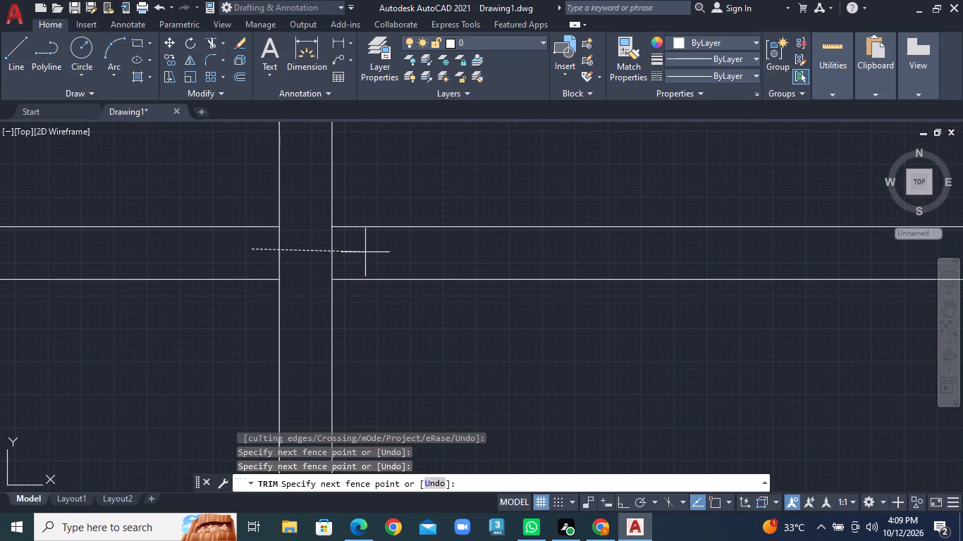
pyautogui.click(376, 252)
# Examine the whole left plan to check its trimmed wall junctions and room layout.
pyautogui.scroll(-7, 376, 253)
pyautogui.moveTo(422, 327); pyautogui.dragTo(422, 192, button='middle')
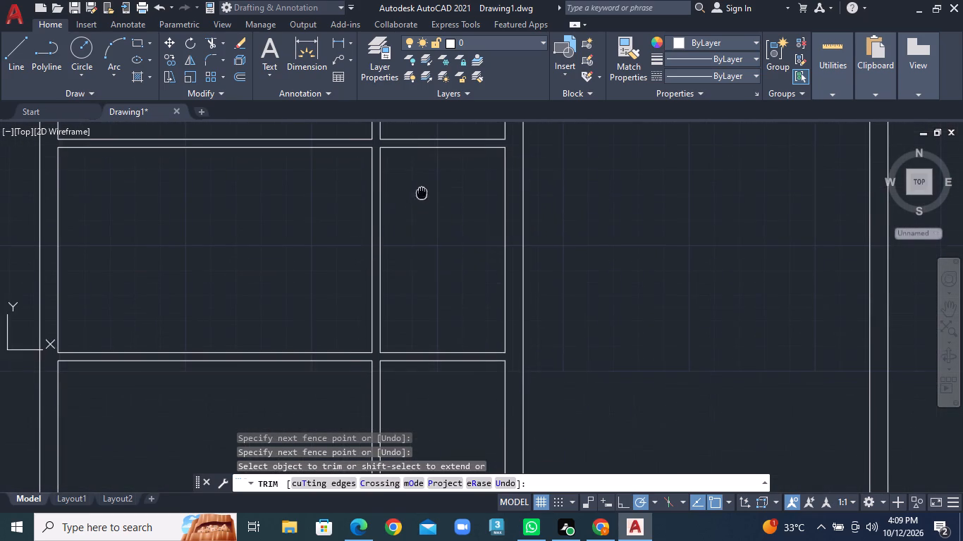
pyautogui.scroll(-1, 414, 336)
pyautogui.moveTo(427, 314); pyautogui.dragTo(416, 212, button='middle')
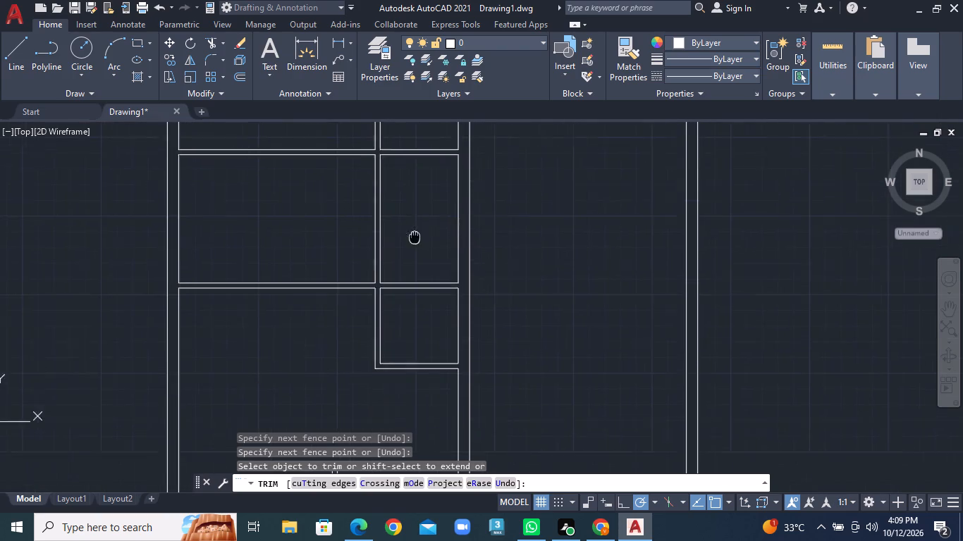
pyautogui.moveTo(416, 212); pyautogui.dragTo(418, 201, button='middle')
pyautogui.moveTo(394, 354); pyautogui.dragTo(400, 212, button='middle')
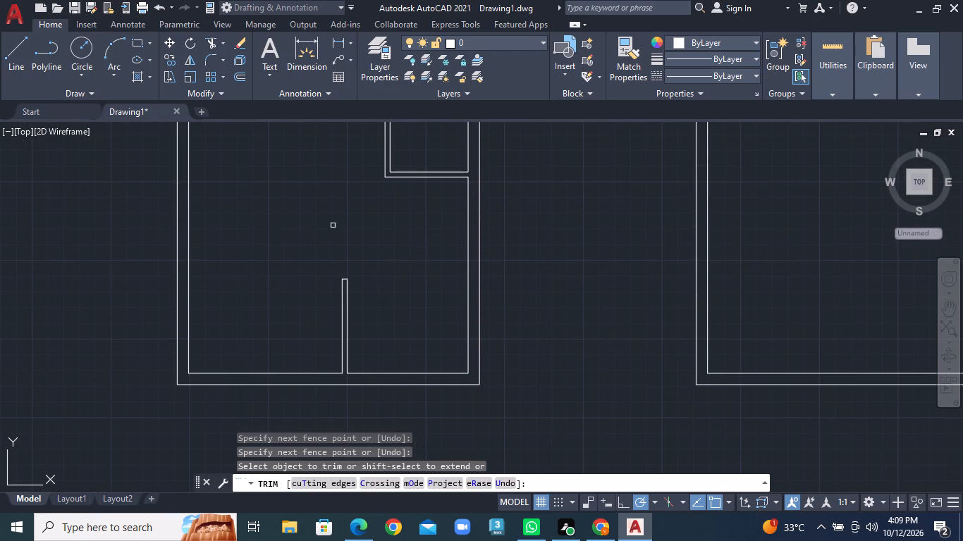
pyautogui.moveTo(333, 225); pyautogui.dragTo(441, 389, button='middle')
pyautogui.scroll(-1, 410, 313)
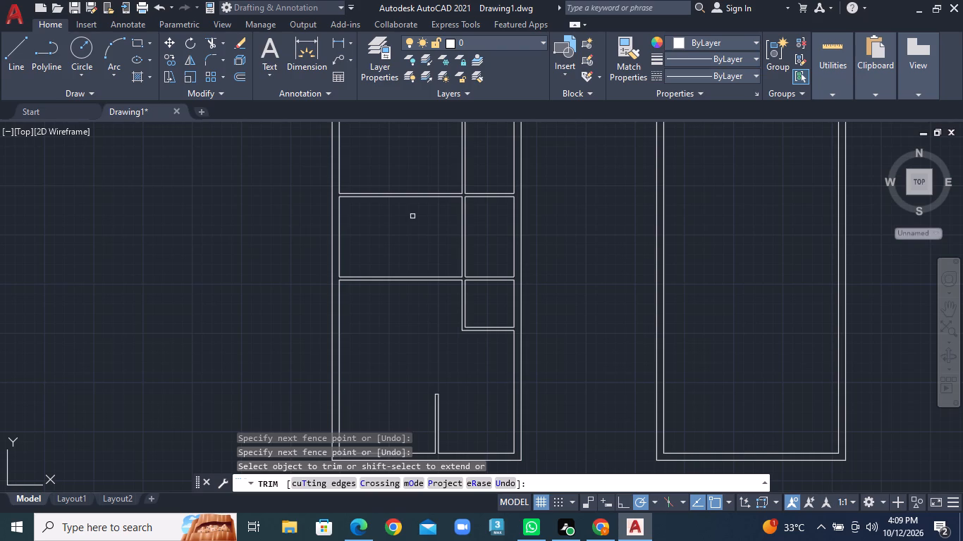
pyautogui.moveTo(403, 204); pyautogui.dragTo(369, 301, button='middle')
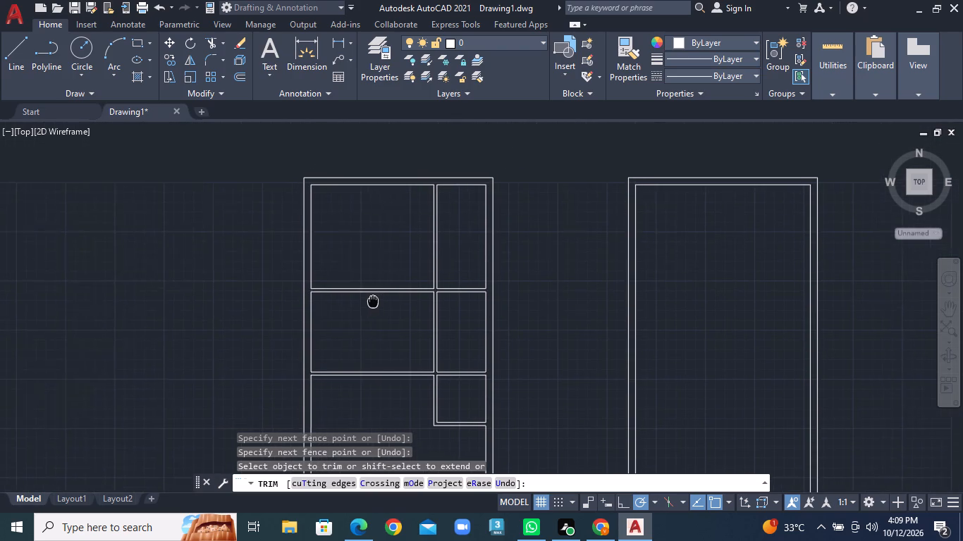
# Draw a 9" by 2' window rectangle inside the left outer wall of the left plan's top-left room.
pyautogui.moveTo(369, 301); pyautogui.dragTo(358, 308, button='middle')
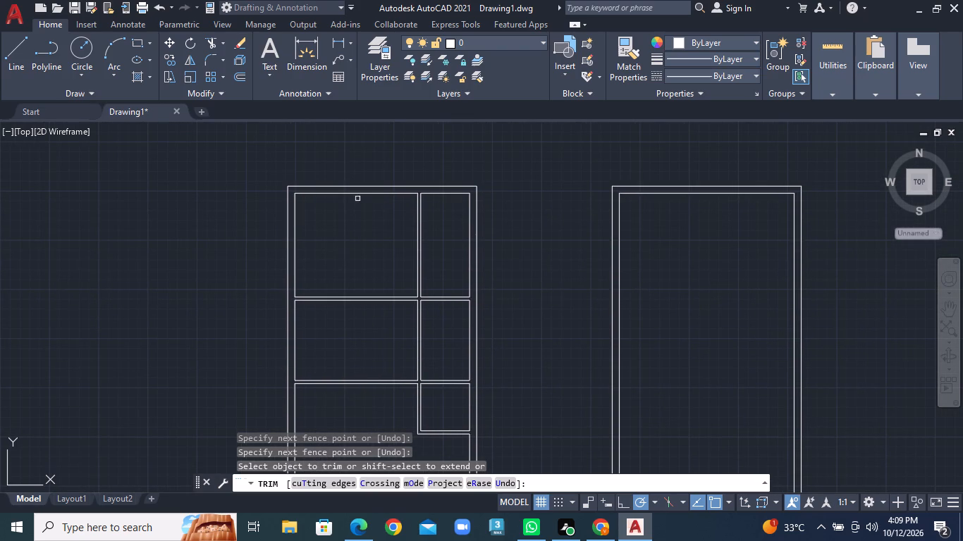
pyautogui.scroll(1, 310, 261)
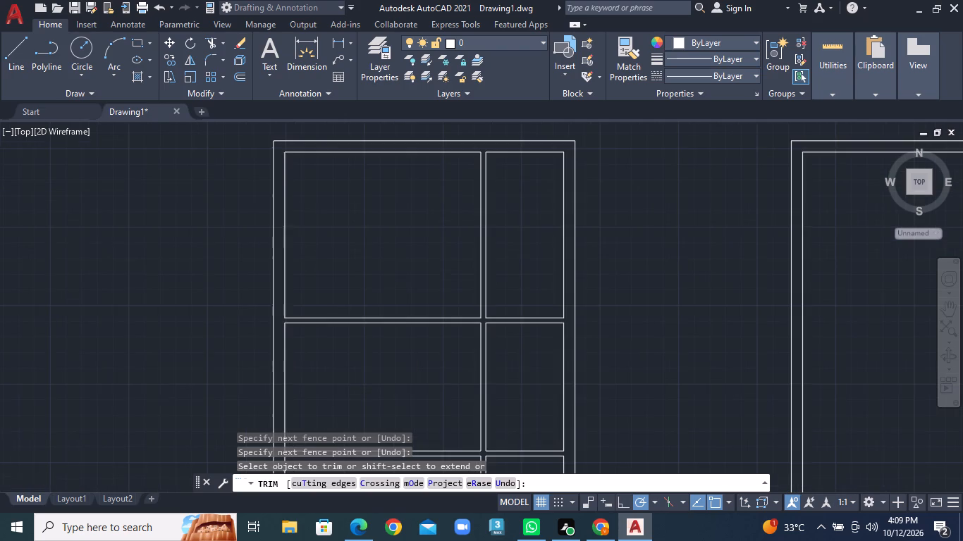
pyautogui.scroll(2, 303, 260)
pyautogui.scroll(-1, 303, 260)
pyautogui.scroll(-1, 231, 215)
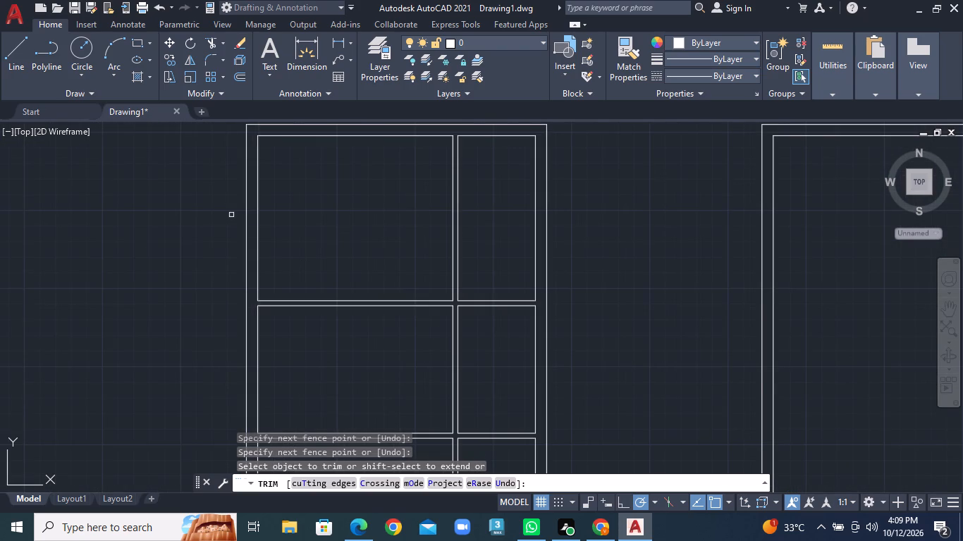
pyautogui.click(145, 43)
pyautogui.click(147, 39)
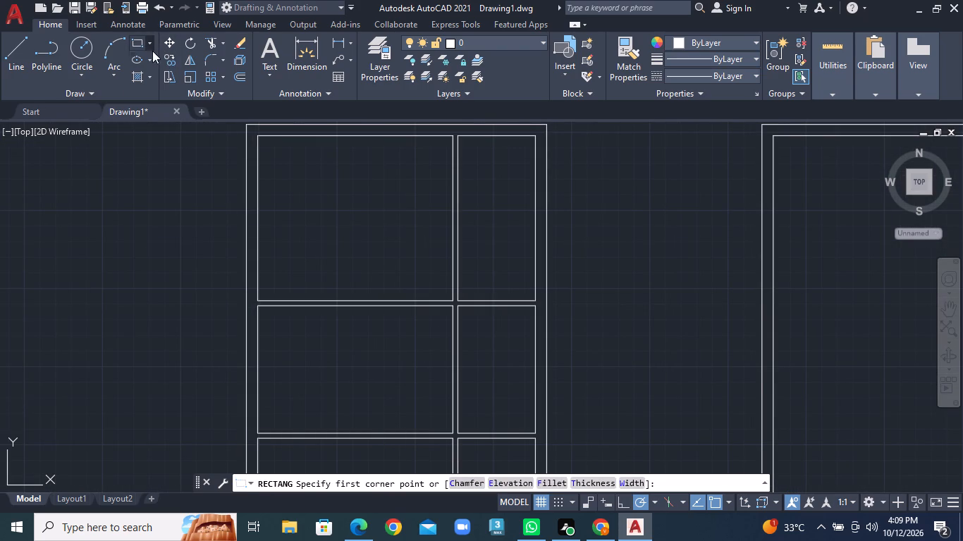
pyautogui.click(166, 67)
pyautogui.scroll(3, 243, 180)
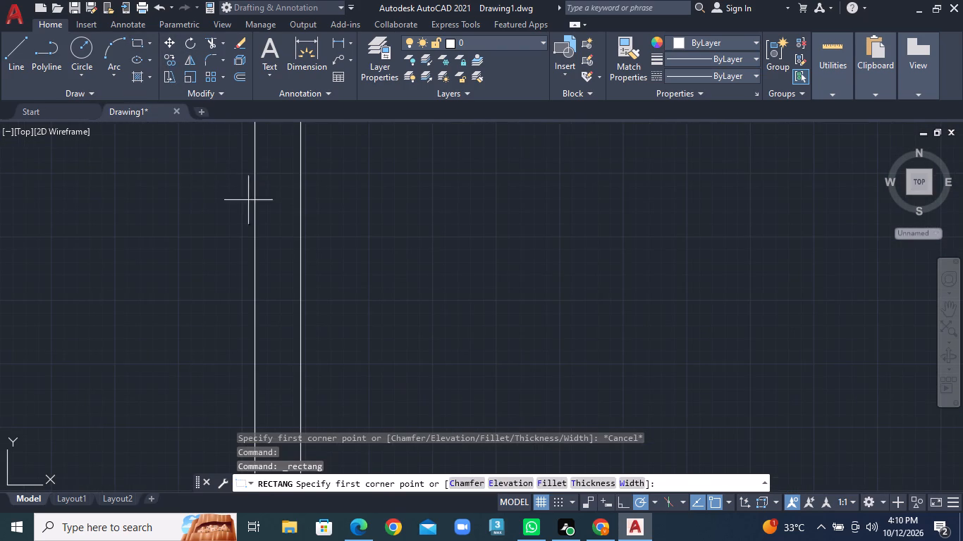
pyautogui.scroll(-1, 254, 206)
pyautogui.click(254, 198)
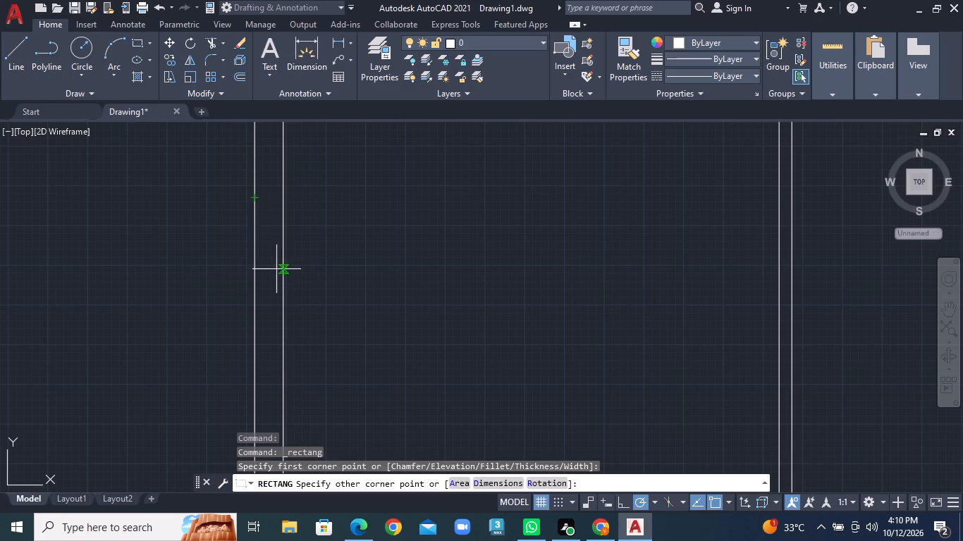
pyautogui.rightClick(276, 269)
pyautogui.click(312, 343)
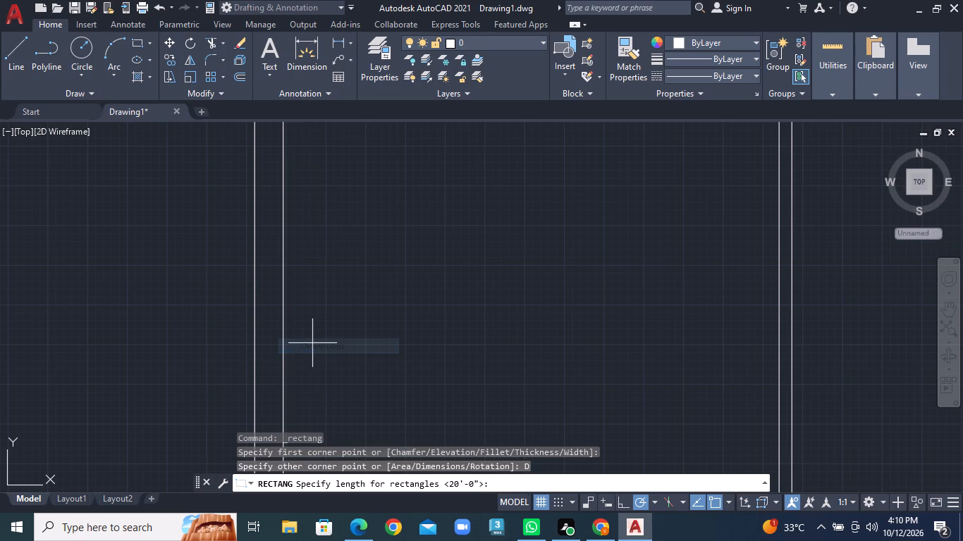
pyautogui.write('9"')
pyautogui.press('Return')
pyautogui.write("2'")
pyautogui.press('Return')
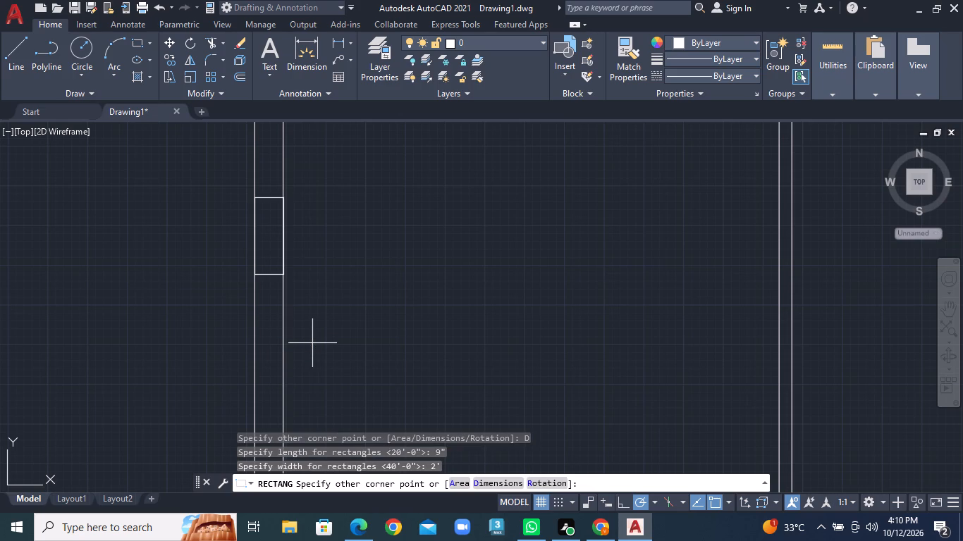
pyautogui.click(312, 343)
pyautogui.click(343, 267)
# Draw a vertical centre line through the new window rectangle, from its top edge's midpoint to its bottom edge's midpoint.
pyautogui.scroll(-2, 355, 268)
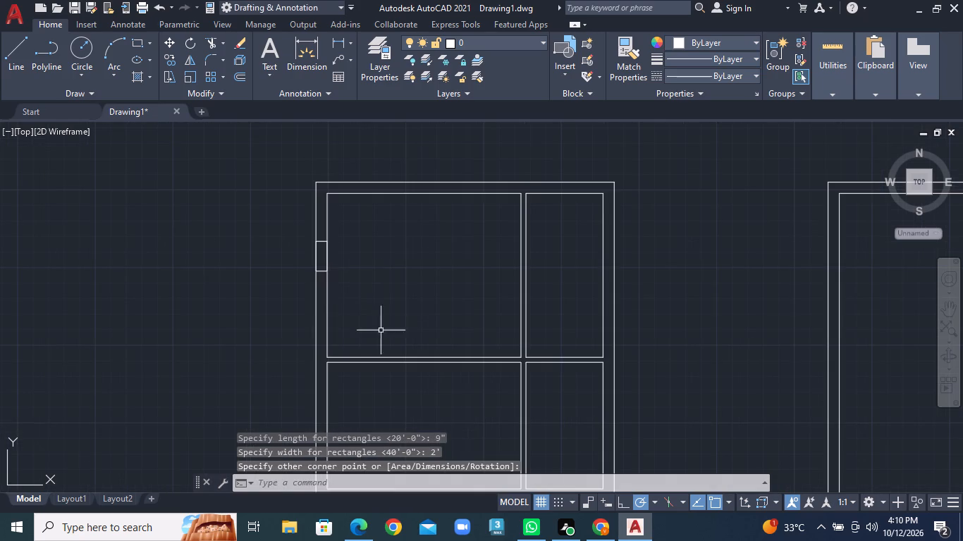
pyautogui.scroll(3, 314, 255)
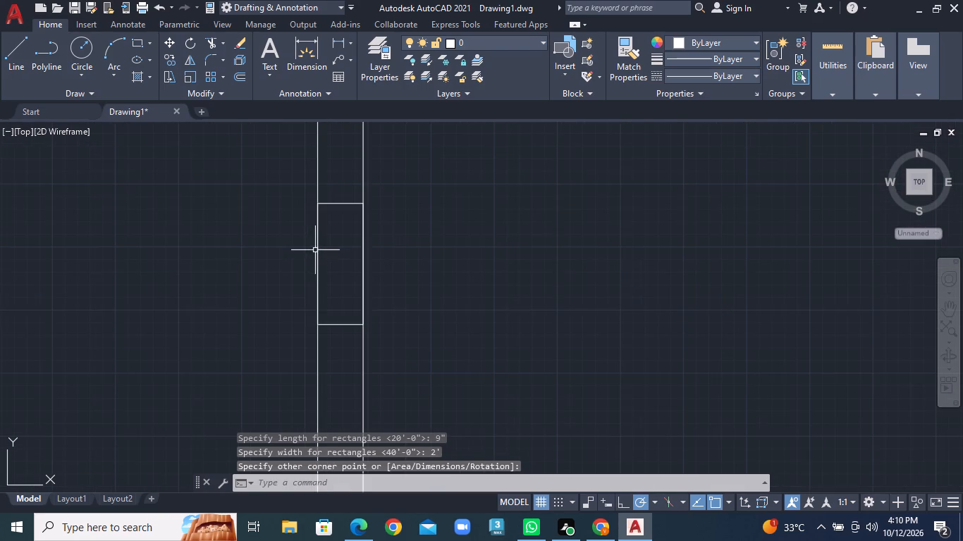
pyautogui.click(22, 63)
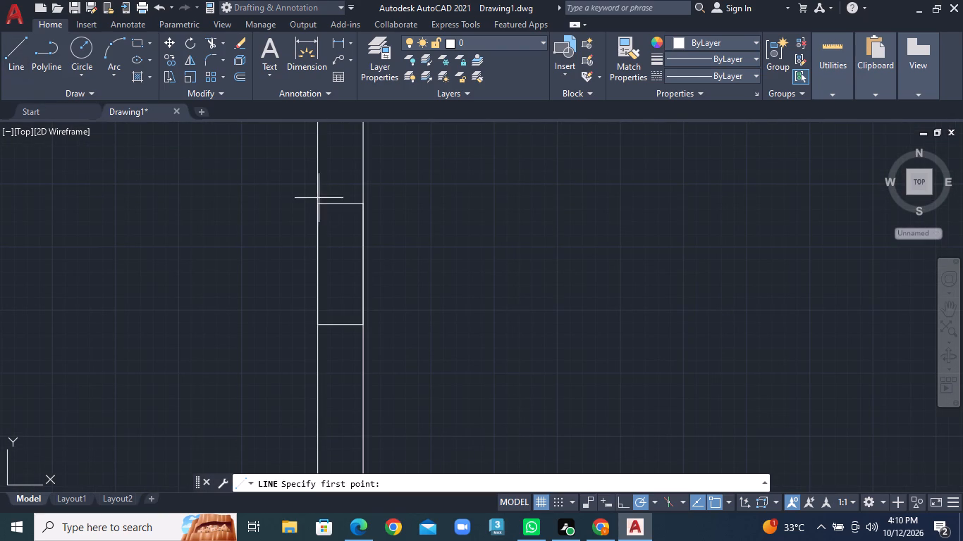
pyautogui.click(340, 203)
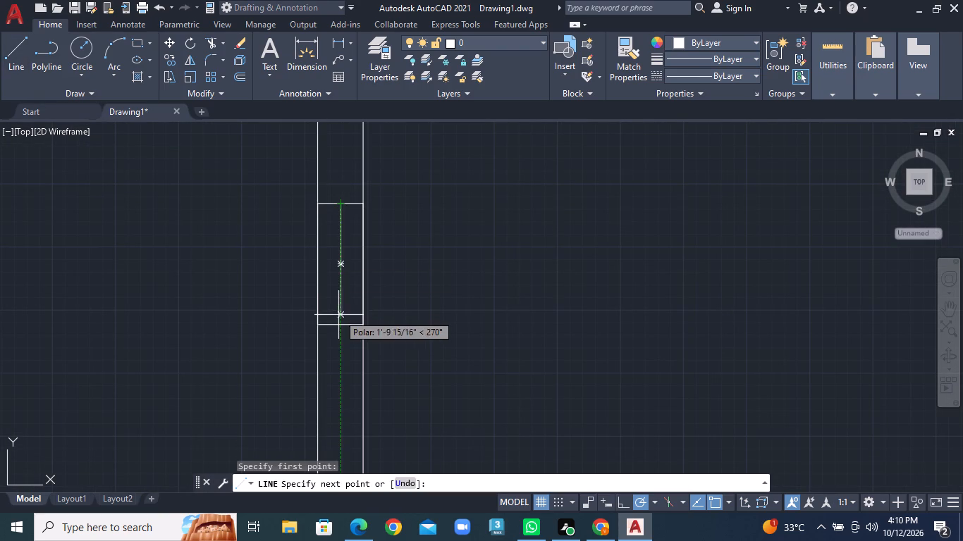
pyautogui.click(338, 328)
pyautogui.rightClick(340, 328)
pyautogui.click(364, 336)
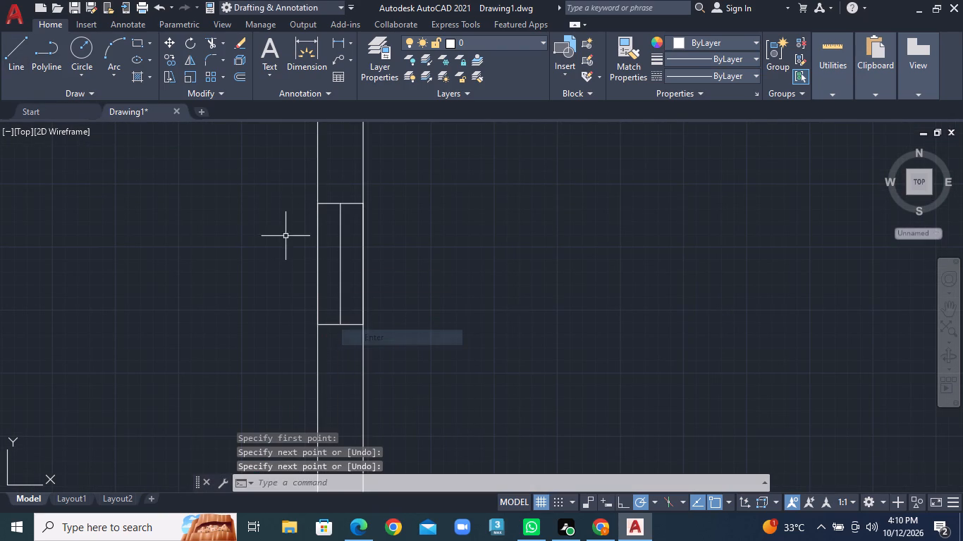
# Offset the window's centre line by 1" to both sides.
pyautogui.click(239, 77)
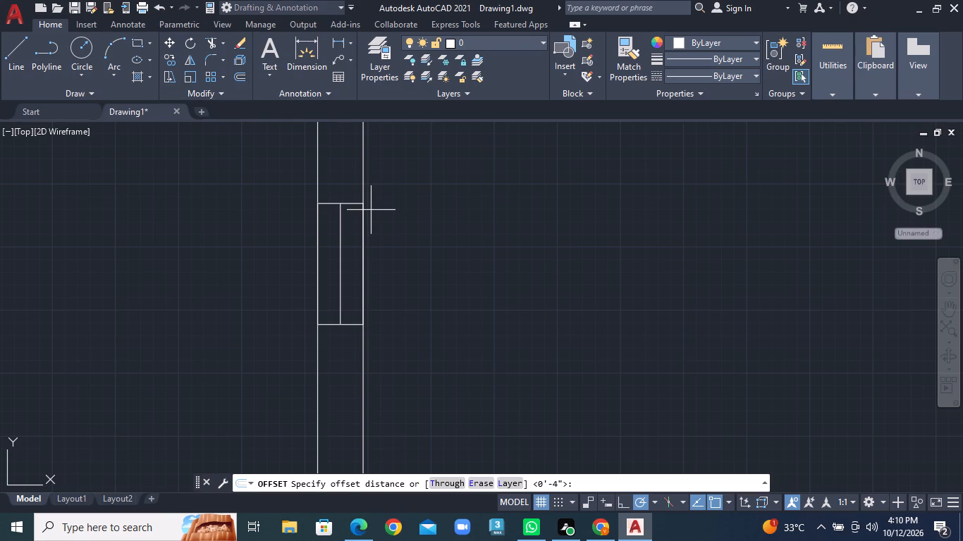
pyautogui.press('1')
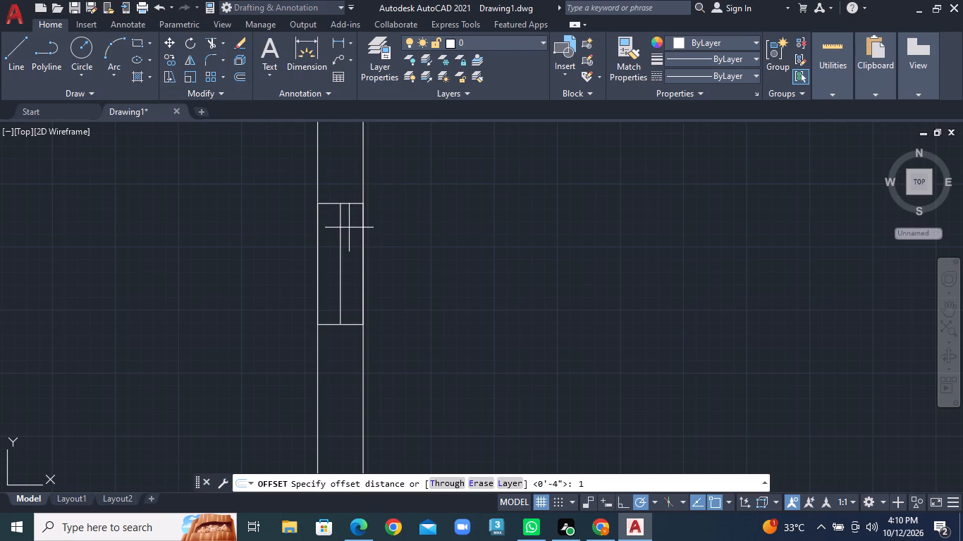
pyautogui.hotkey('shift', '"')
pyautogui.press('Return')
pyautogui.click(341, 238)
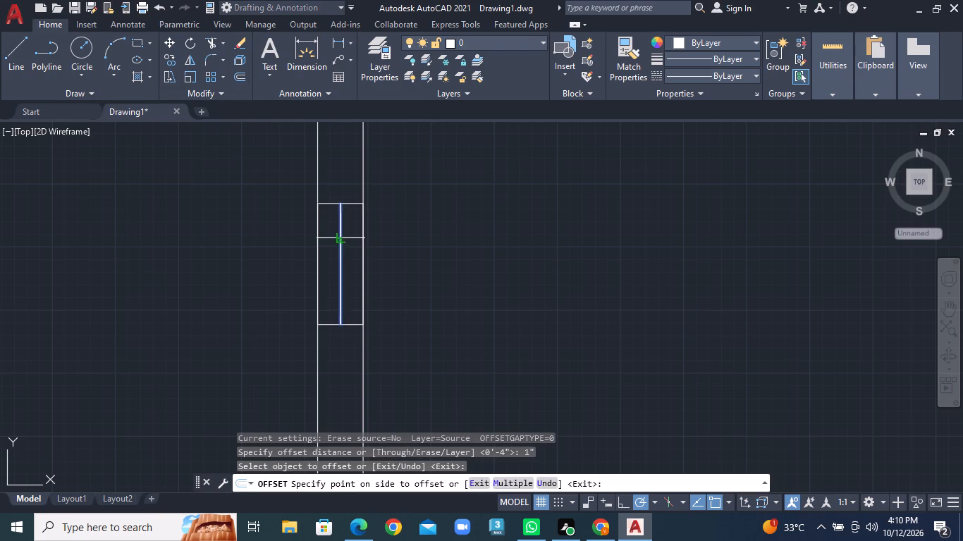
pyautogui.click(346, 237)
pyautogui.click(340, 237)
pyautogui.click(329, 236)
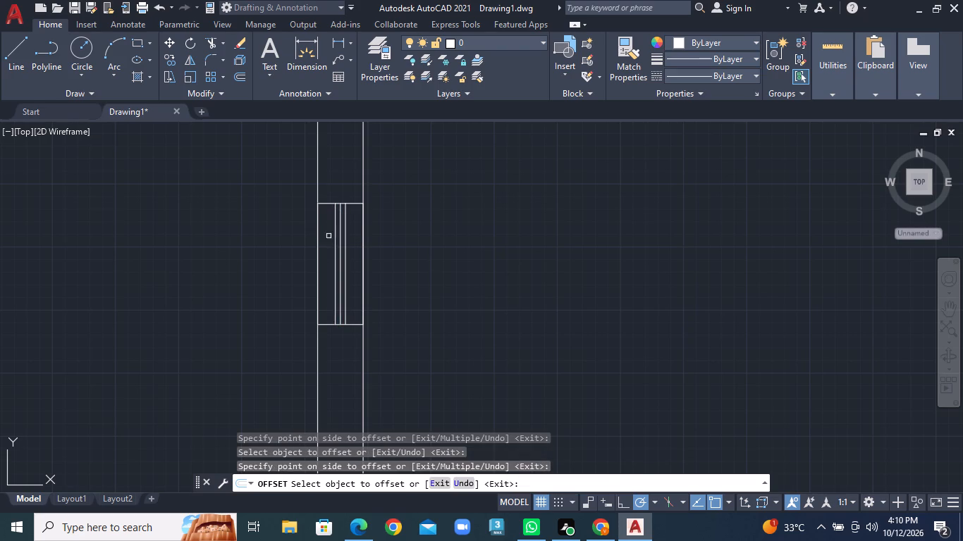
# Trim away the original centre line between the two offset window lines.
pyautogui.click(223, 42)
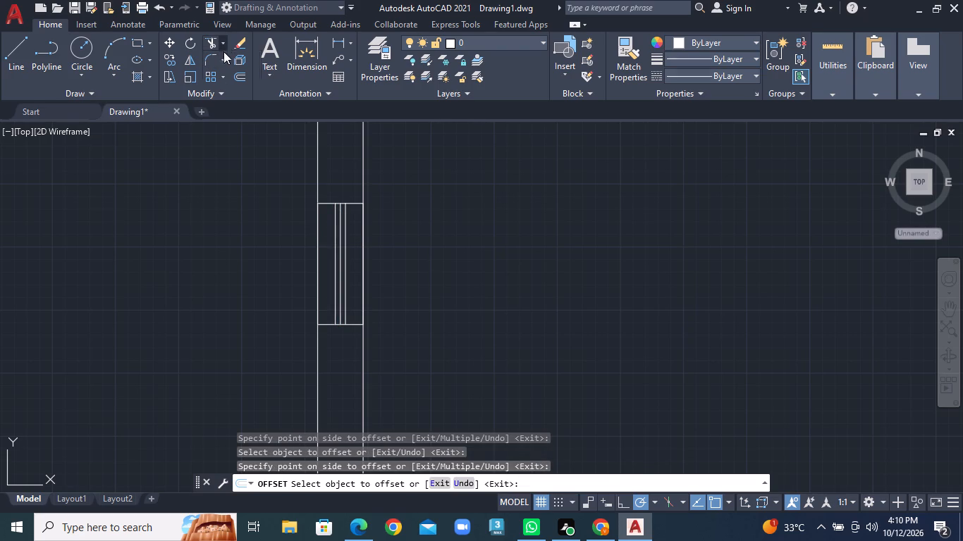
pyautogui.click(228, 63)
pyautogui.click(339, 227)
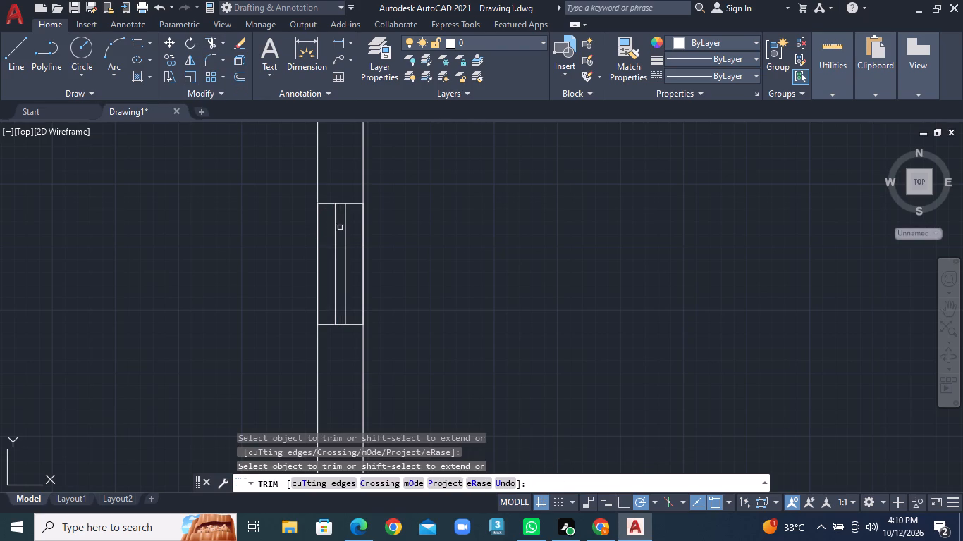
# Draw a 9" by 2' window rectangle inside the left outer wall of the left plan's middle-left room.
pyautogui.scroll(-5, 364, 242)
pyautogui.moveTo(411, 335); pyautogui.dragTo(384, 249, button='middle')
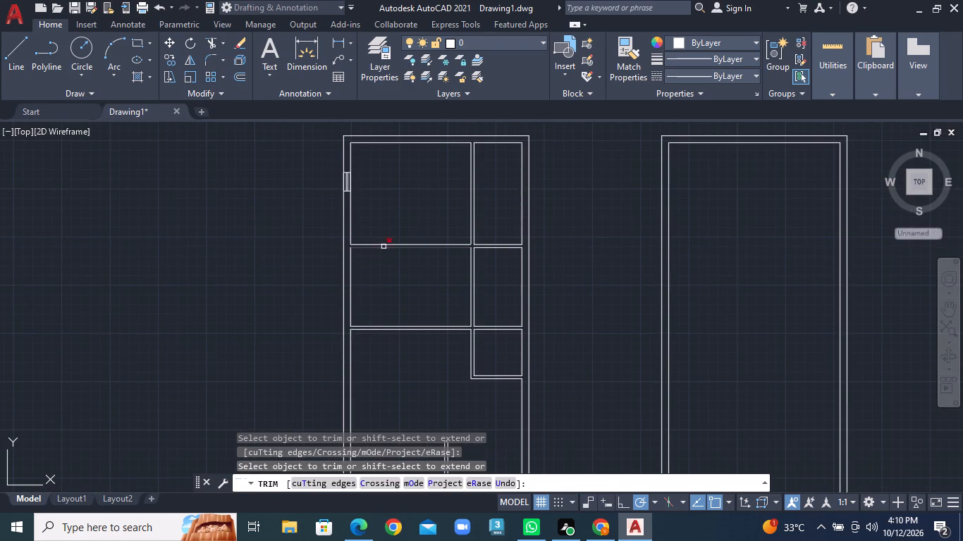
pyautogui.moveTo(392, 311); pyautogui.dragTo(389, 278, button='middle')
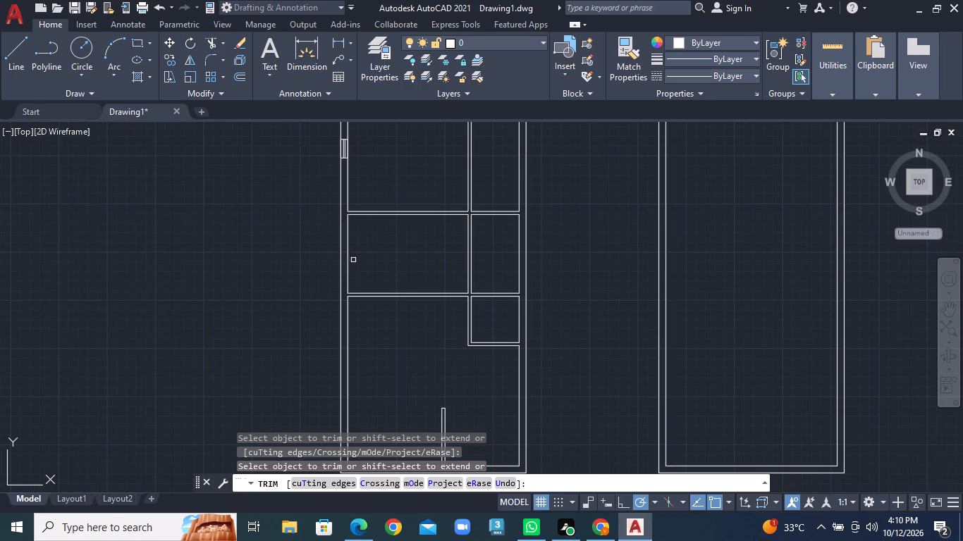
pyautogui.scroll(1, 360, 251)
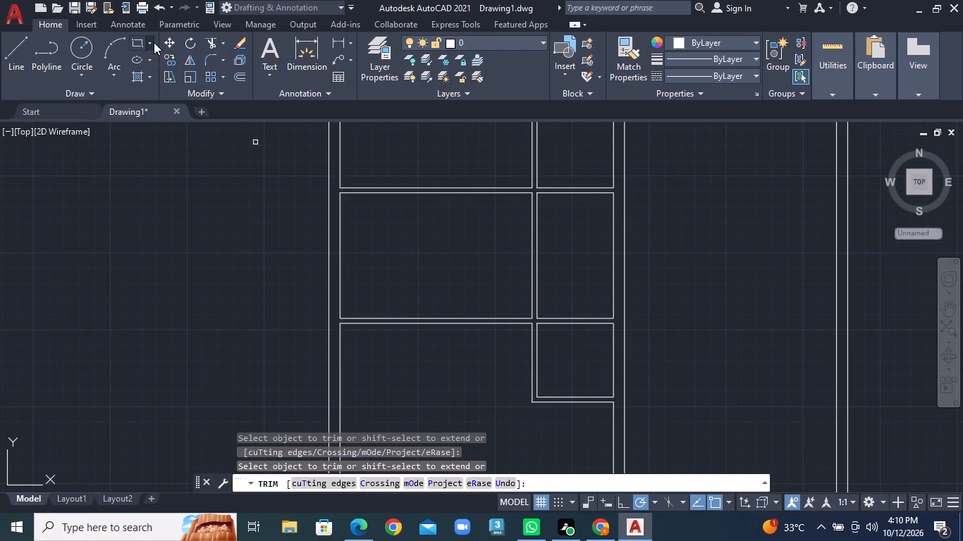
pyautogui.click(154, 42)
pyautogui.click(162, 65)
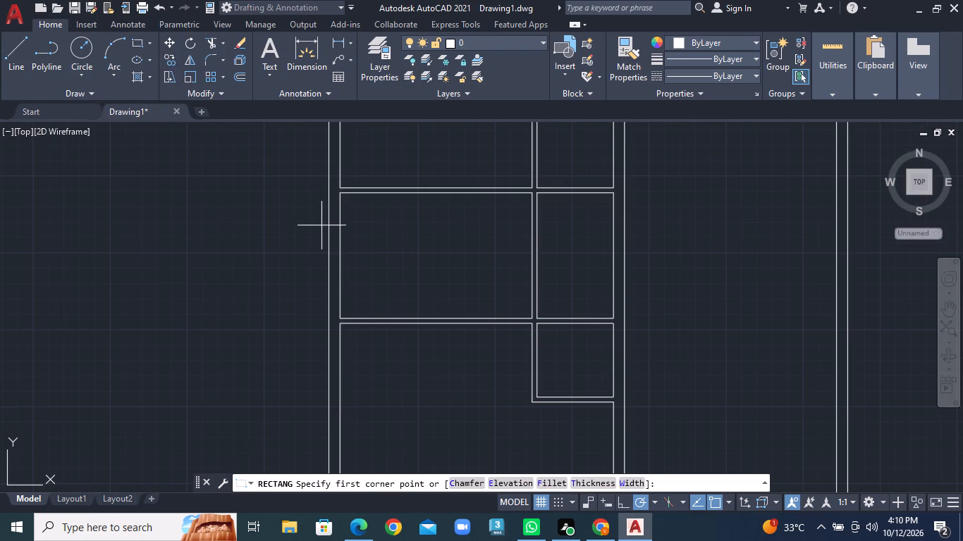
pyautogui.click(328, 223)
pyautogui.scroll(1, 343, 254)
pyautogui.rightClick(343, 254)
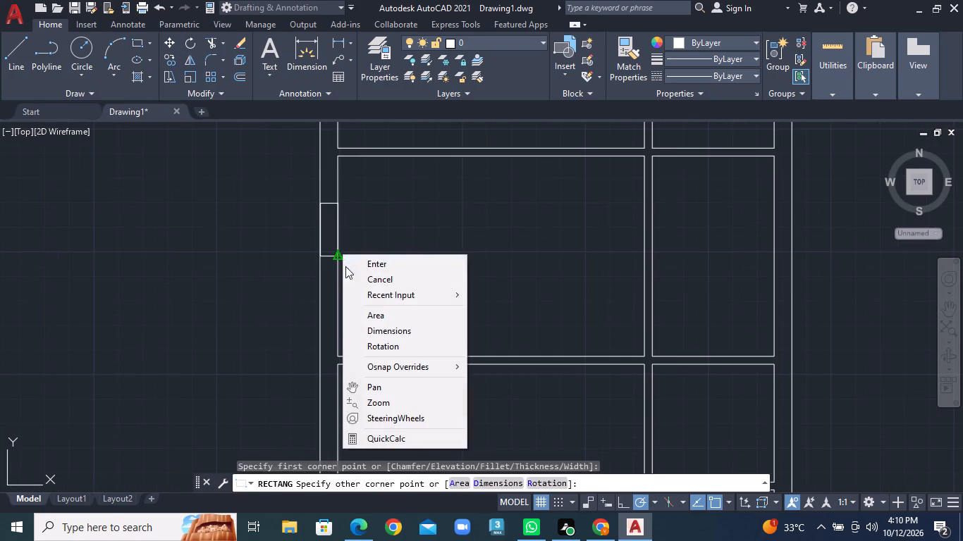
pyautogui.click(369, 333)
pyautogui.write('9"')
pyautogui.press('Return')
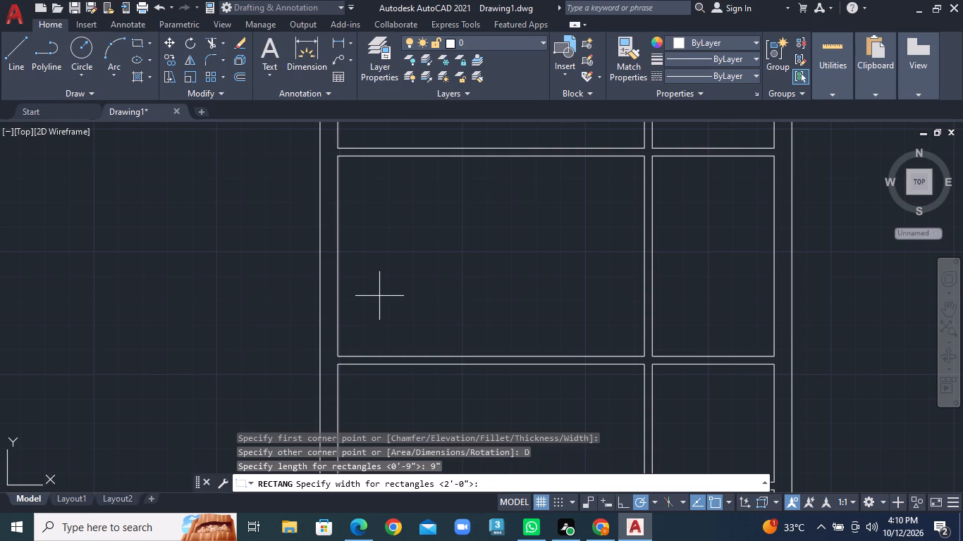
pyautogui.write("2'")
pyautogui.press('Return')
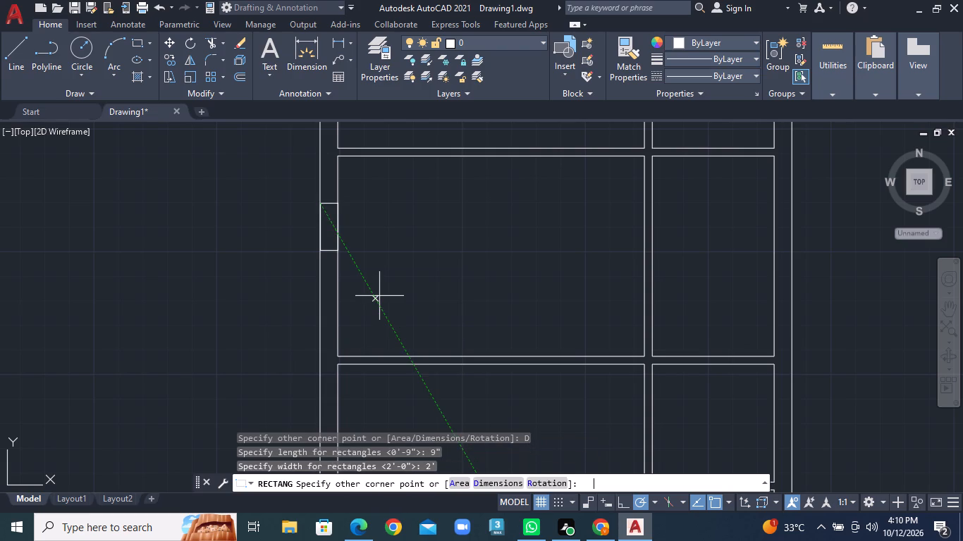
pyautogui.click(379, 296)
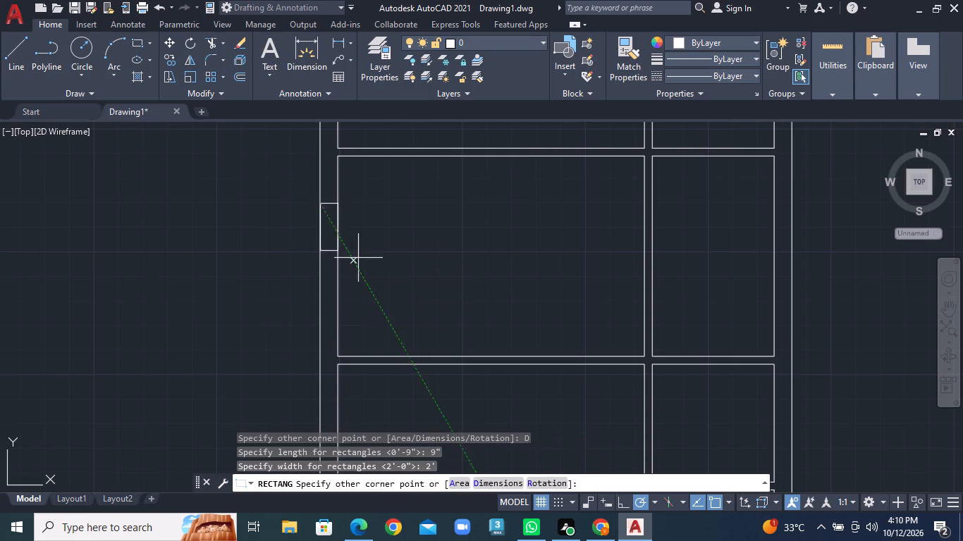
pyautogui.click(369, 265)
# Draw a vertical centre line through the middle-left room's window rectangle, between the midpoints of its short edges.
pyautogui.scroll(1, 353, 222)
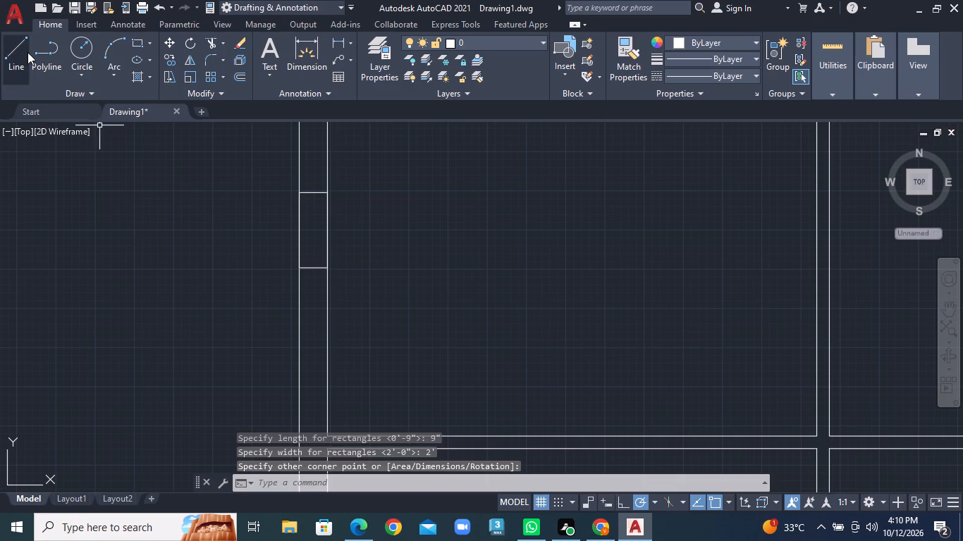
pyautogui.click(27, 52)
pyautogui.scroll(2, 223, 156)
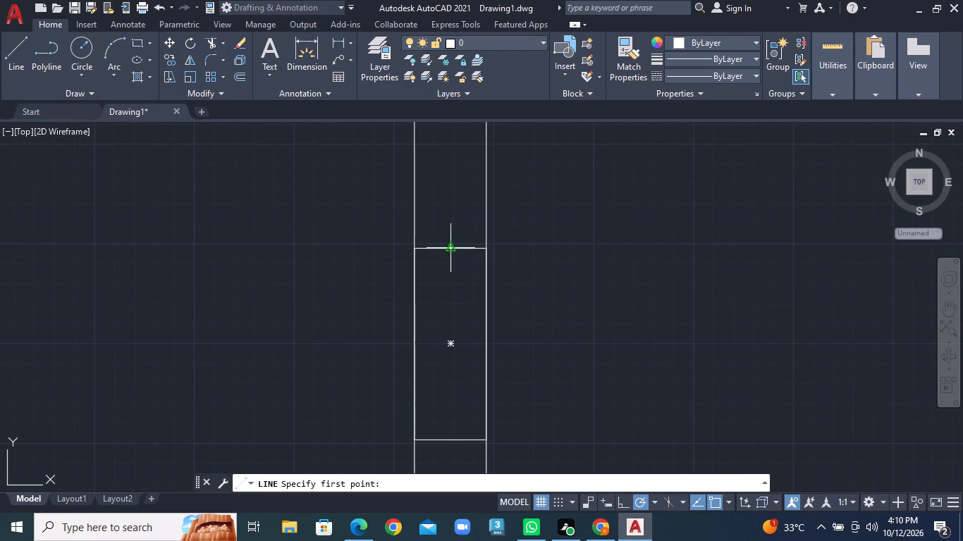
pyautogui.click(448, 250)
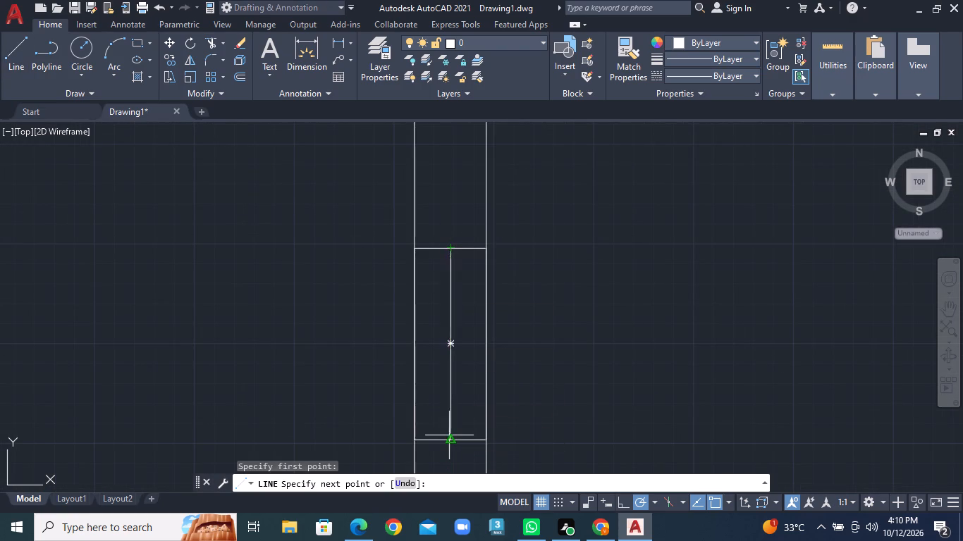
pyautogui.click(449, 435)
pyautogui.rightClick(449, 435)
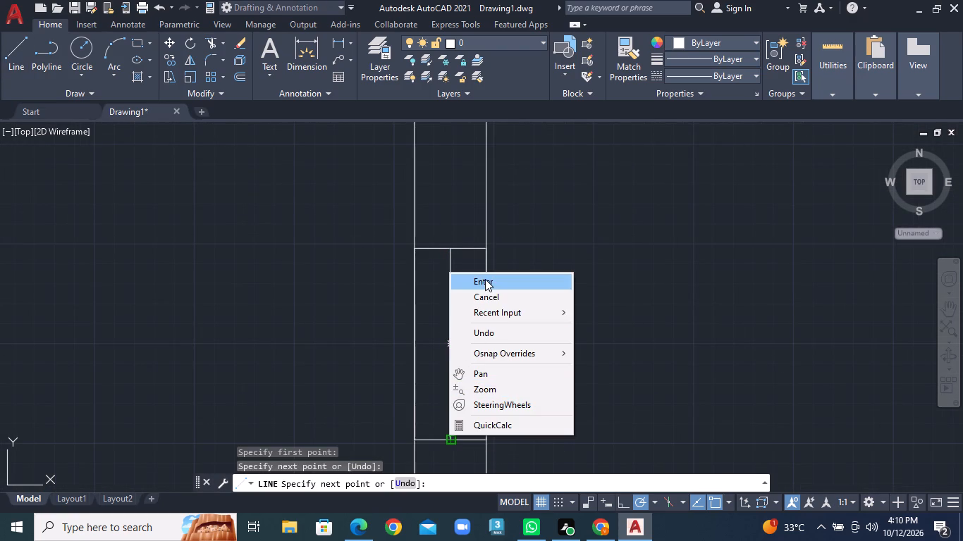
pyautogui.click(485, 279)
# Offset the vertical centre line of the middle-left room's window by 1" to both sides.
pyautogui.click(241, 68)
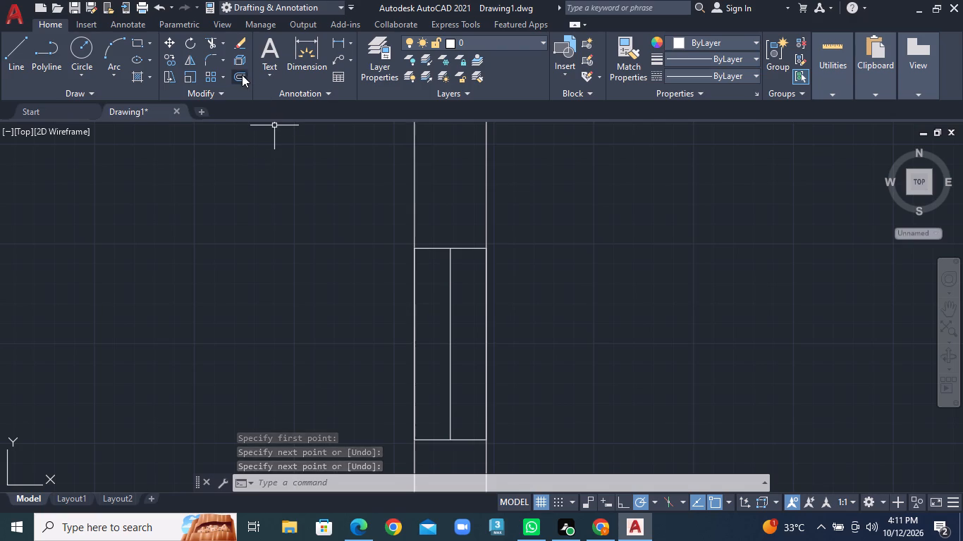
pyautogui.click(240, 75)
pyautogui.write('1"')
pyautogui.press('Return')
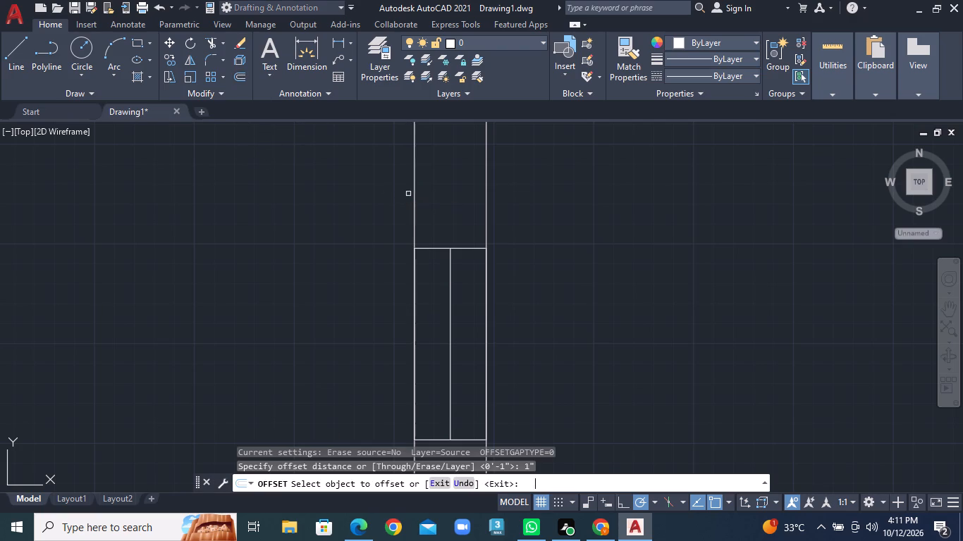
pyautogui.click(451, 280)
pyautogui.click(470, 282)
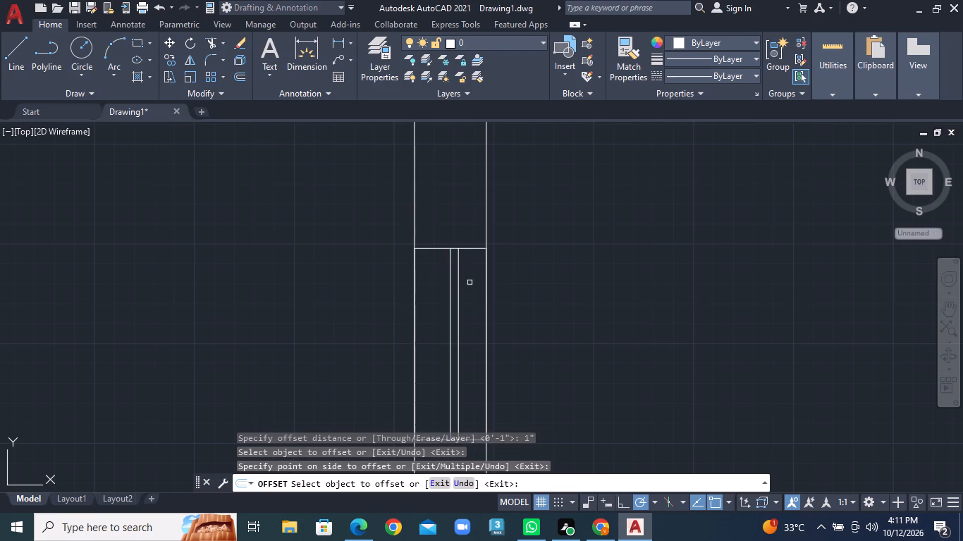
pyautogui.click(450, 282)
pyautogui.click(431, 282)
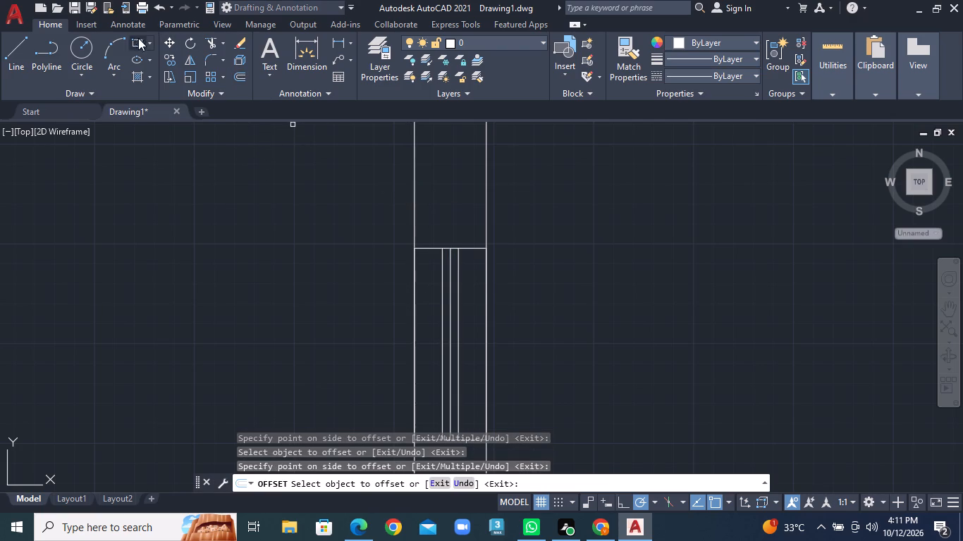
# Trim away the original centre line between the two offset lines of the middle-left room's window.
pyautogui.click(224, 46)
pyautogui.click(242, 60)
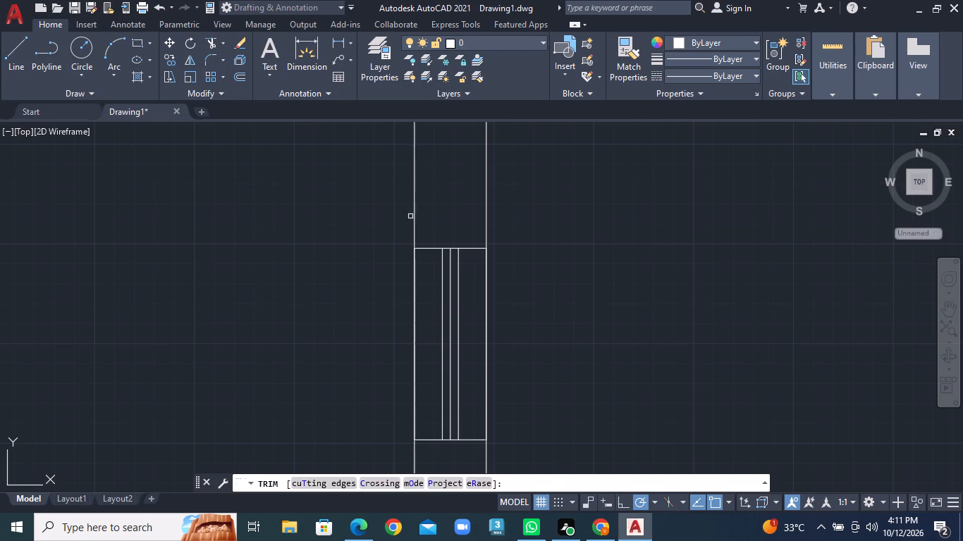
pyautogui.click(450, 266)
# Draw a 9" by 2' window rectangle inside the left outer wall of the left plan's large bottom room.
pyautogui.scroll(-1, 450, 266)
pyautogui.scroll(1, 450, 266)
pyautogui.scroll(-3, 450, 266)
pyautogui.moveTo(521, 335); pyautogui.dragTo(455, 268, button='middle')
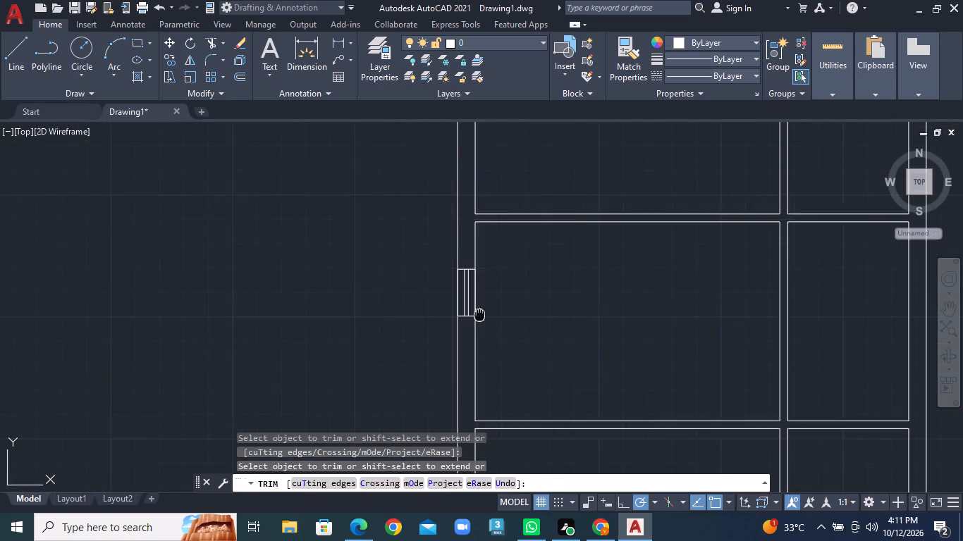
pyautogui.moveTo(455, 268); pyautogui.dragTo(447, 124, button='middle')
pyautogui.scroll(-2, 440, 278)
pyautogui.moveTo(441, 318); pyautogui.dragTo(454, 183, button='middle')
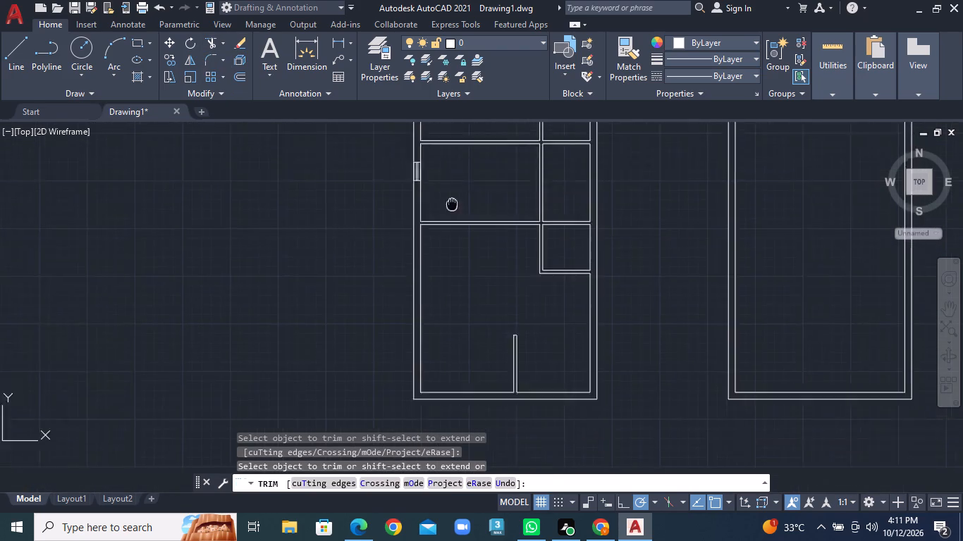
pyautogui.moveTo(454, 183); pyautogui.dragTo(454, 180, button='middle')
pyautogui.scroll(2, 448, 231)
pyautogui.moveTo(446, 218); pyautogui.dragTo(436, 246, button='middle')
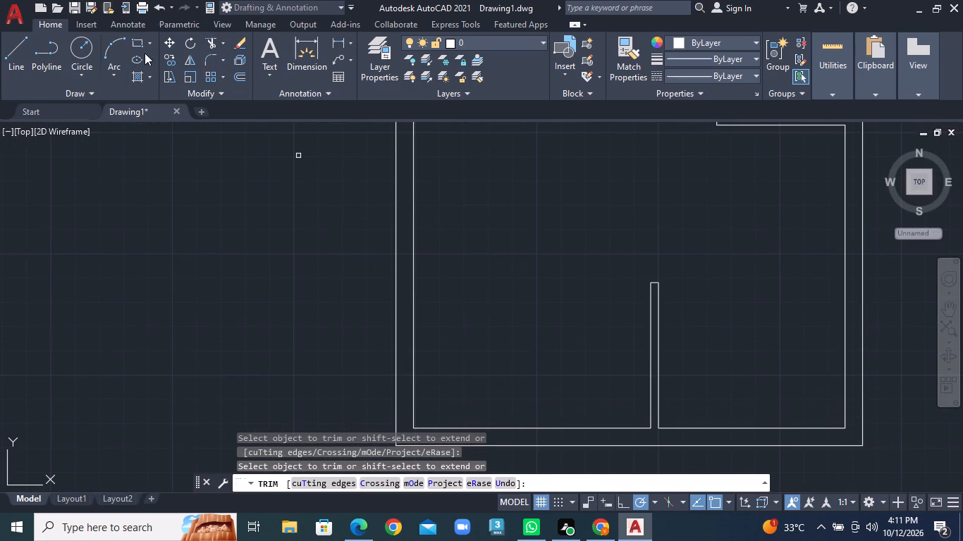
pyautogui.click(147, 42)
pyautogui.click(155, 61)
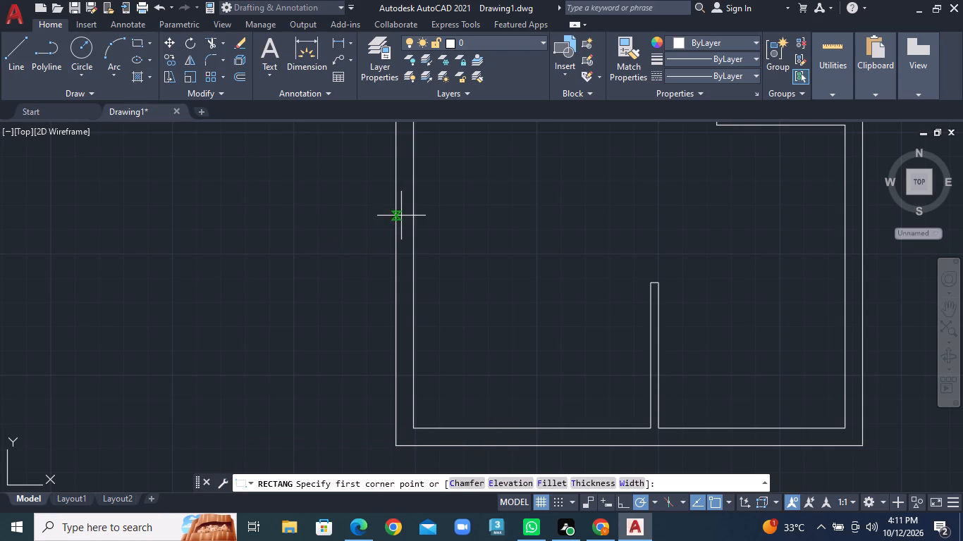
pyautogui.click(395, 205)
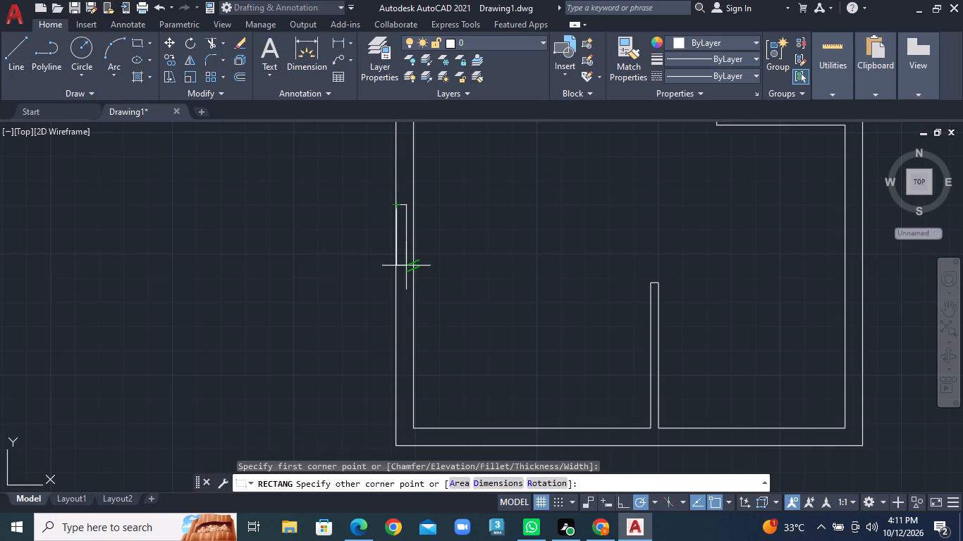
pyautogui.rightClick(407, 266)
pyautogui.click(446, 340)
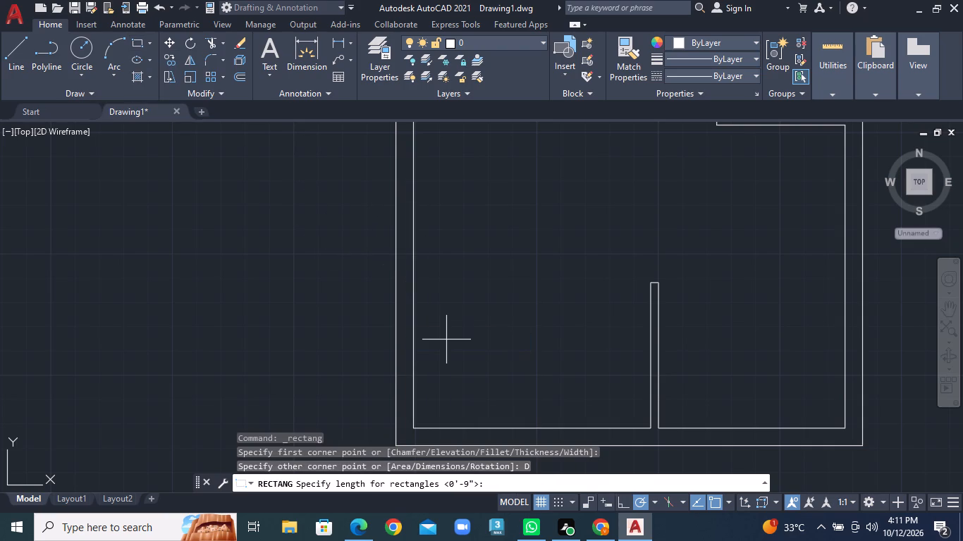
pyautogui.write('9"')
pyautogui.press('Return')
pyautogui.write("2'")
pyautogui.press('Return')
pyautogui.click(446, 340)
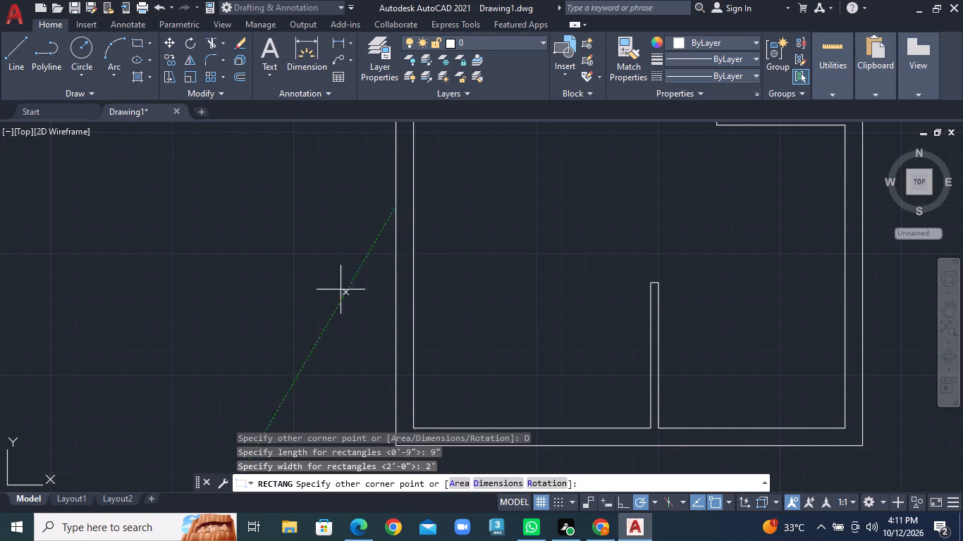
pyautogui.click(434, 281)
# Draw a vertical centre line through the bottom room's window rectangle, between the midpoints of its short edges.
pyautogui.click(20, 66)
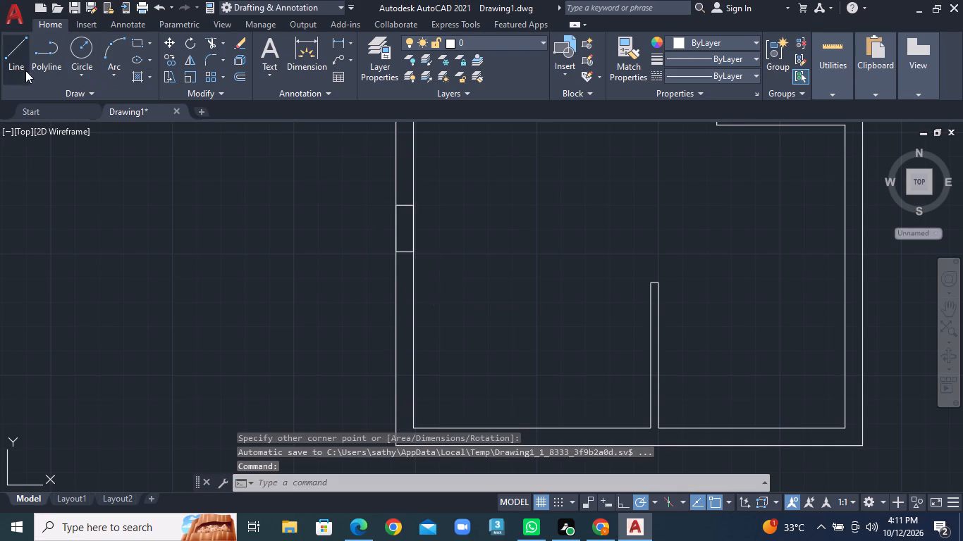
pyautogui.scroll(2, 406, 269)
pyautogui.moveTo(415, 254); pyautogui.dragTo(424, 349, button='middle')
pyautogui.click(412, 201)
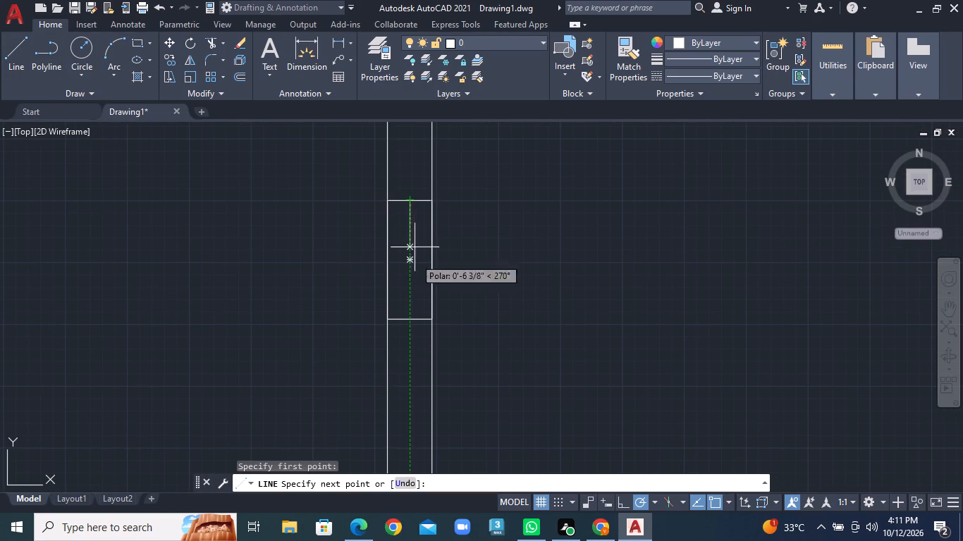
pyautogui.click(417, 316)
pyautogui.rightClick(417, 316)
pyautogui.click(449, 327)
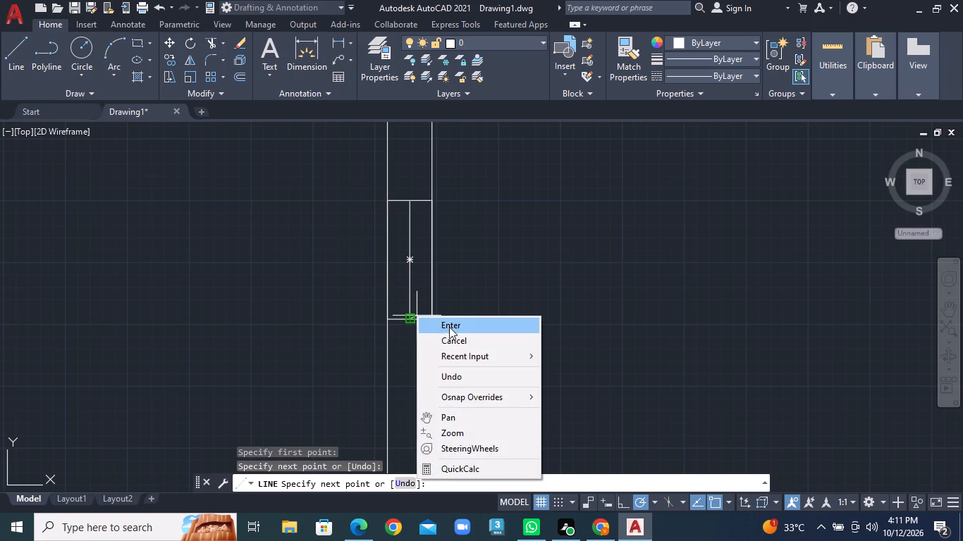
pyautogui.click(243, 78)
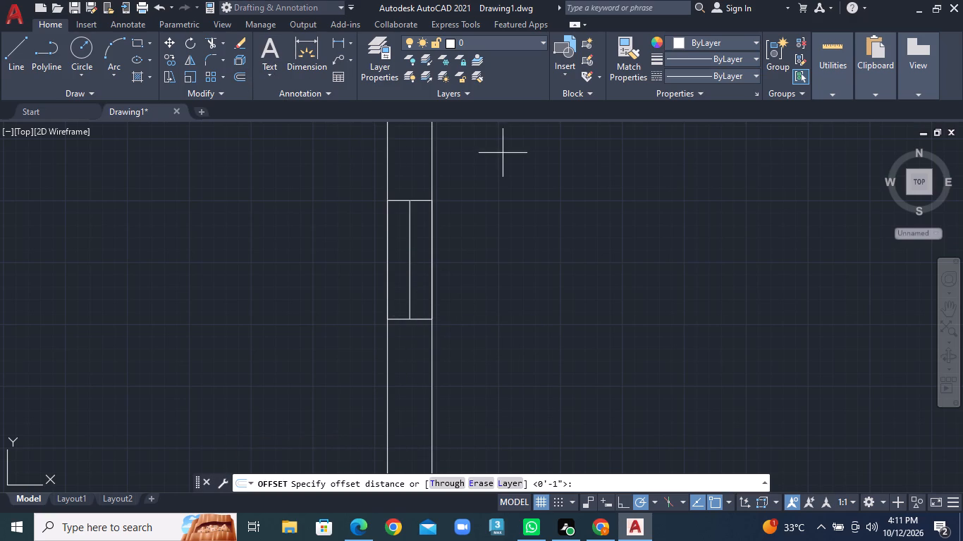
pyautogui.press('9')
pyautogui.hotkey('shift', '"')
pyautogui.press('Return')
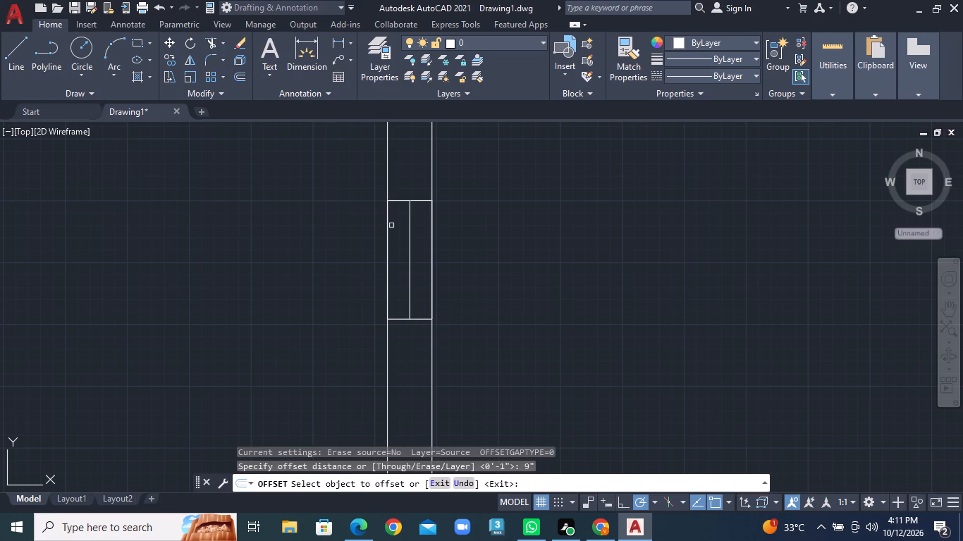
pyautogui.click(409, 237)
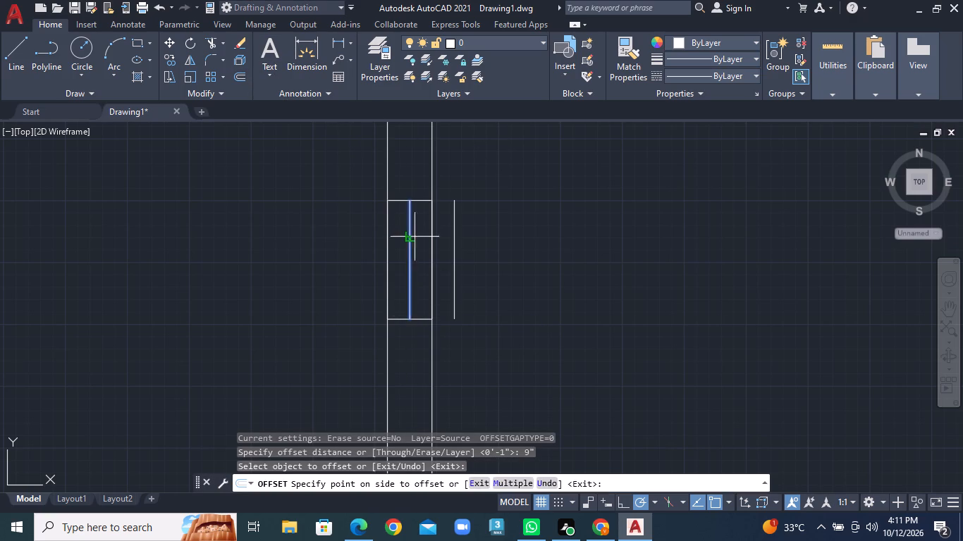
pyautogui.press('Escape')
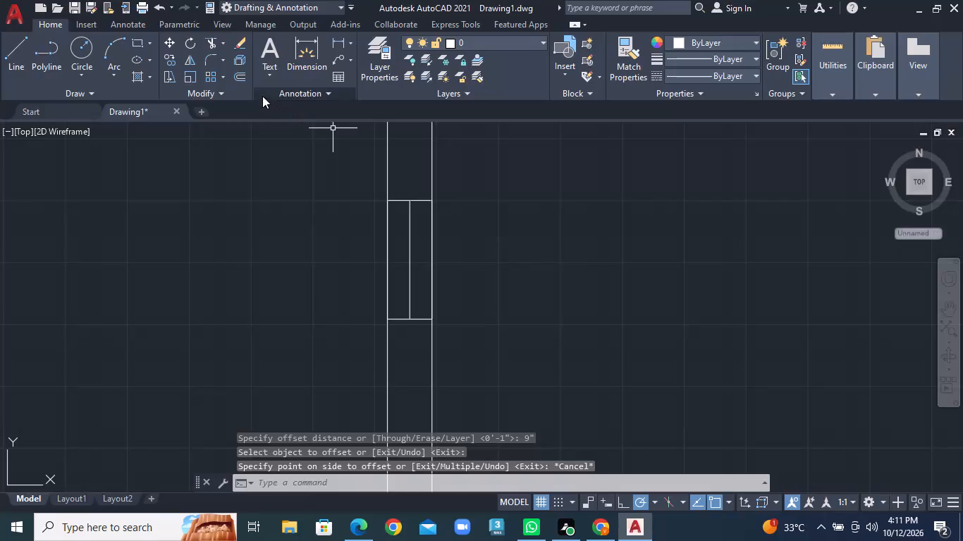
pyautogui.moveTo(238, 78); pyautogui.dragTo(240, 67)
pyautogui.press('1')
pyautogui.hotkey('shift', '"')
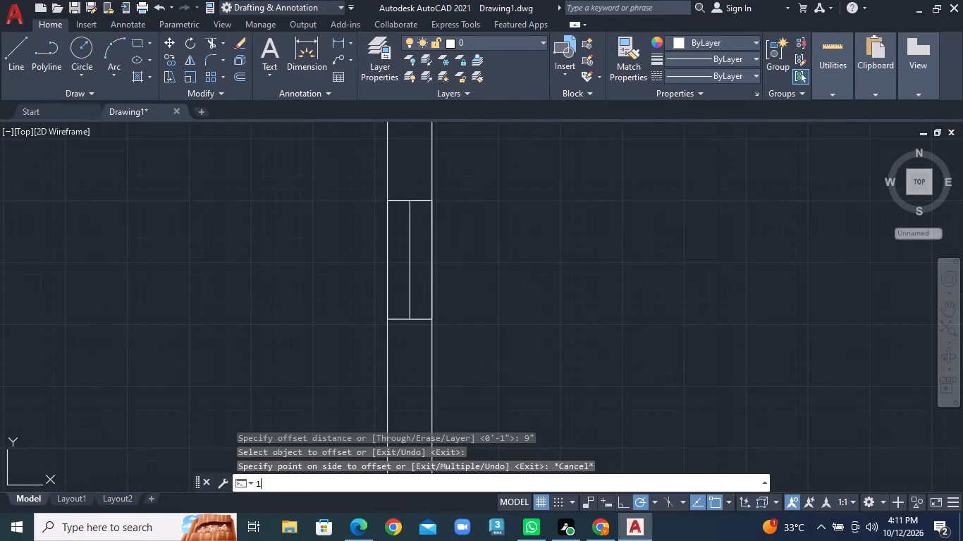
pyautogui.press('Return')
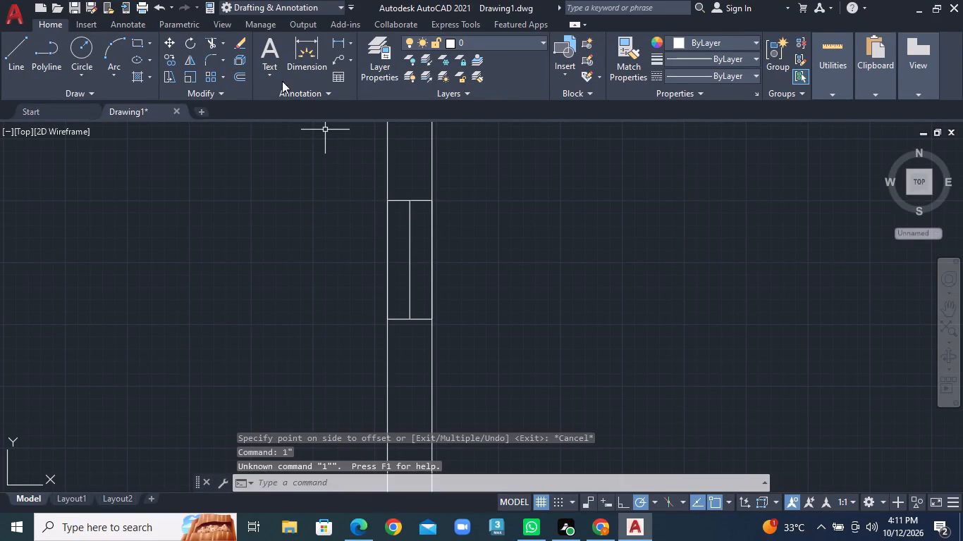
# Offset the vertical centre line of the bottom room's window by 1" to both sides.
pyautogui.click(244, 77)
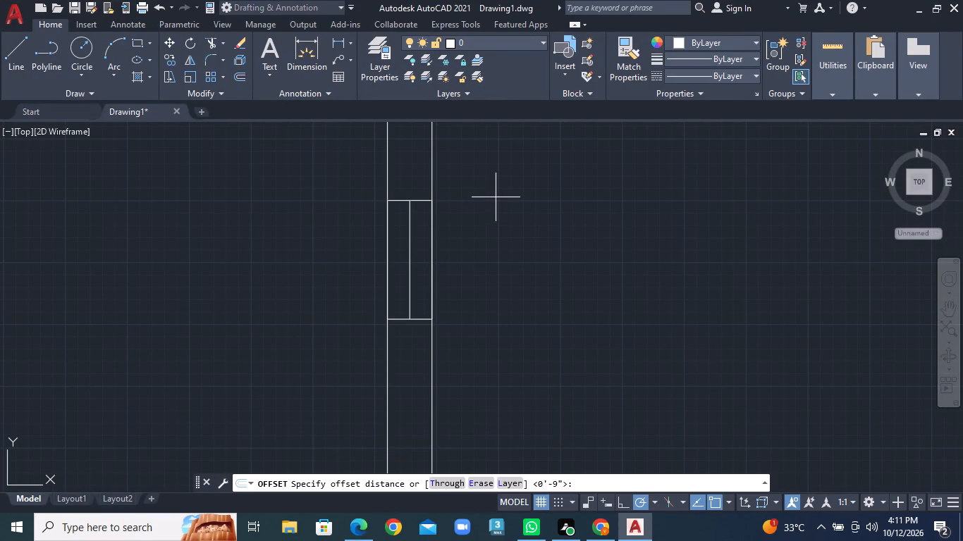
pyautogui.write('1"')
pyautogui.press('Return')
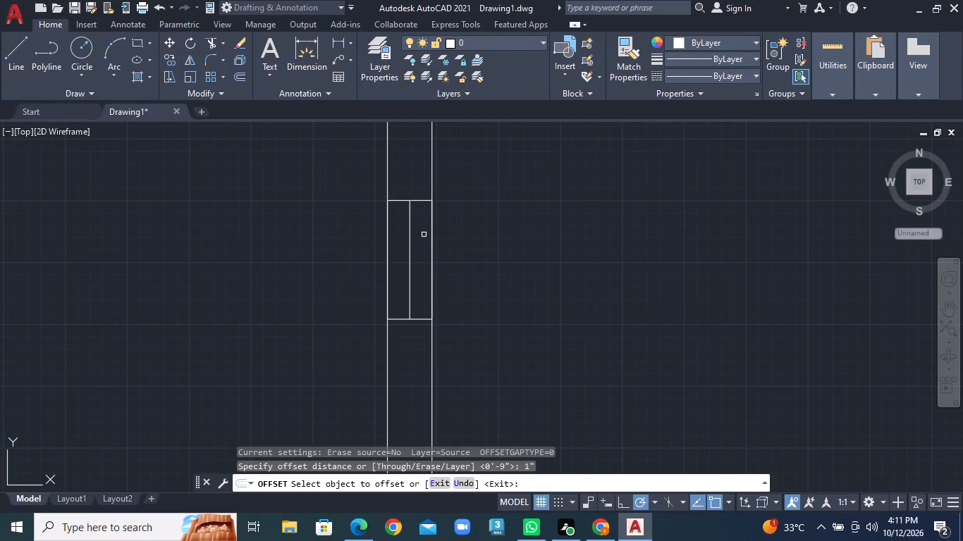
pyautogui.click(410, 238)
pyautogui.click(421, 238)
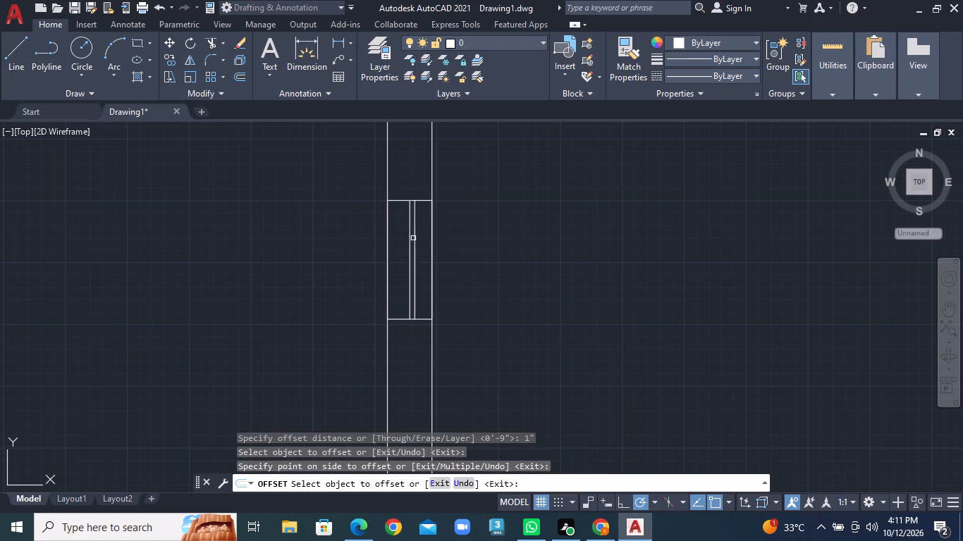
pyautogui.click(409, 238)
pyautogui.click(400, 238)
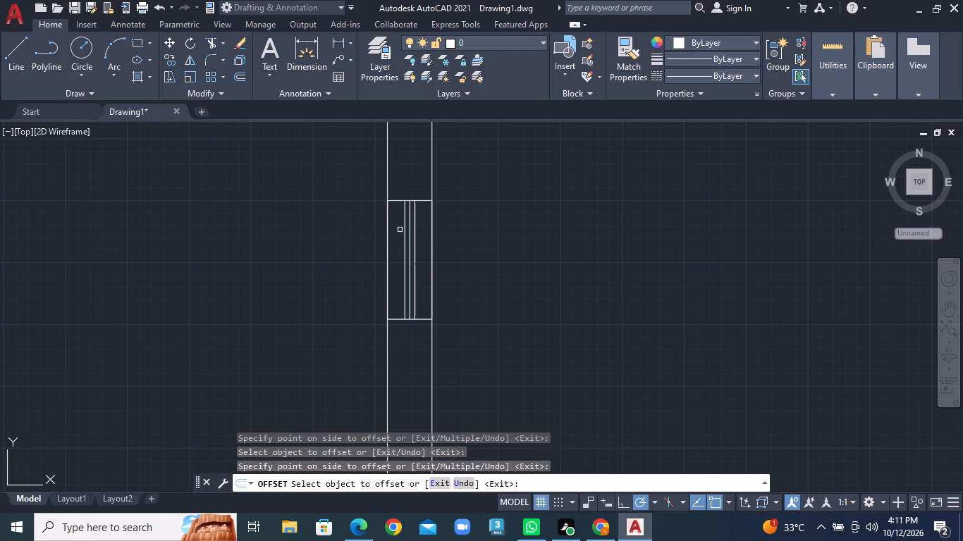
pyautogui.press('Escape')
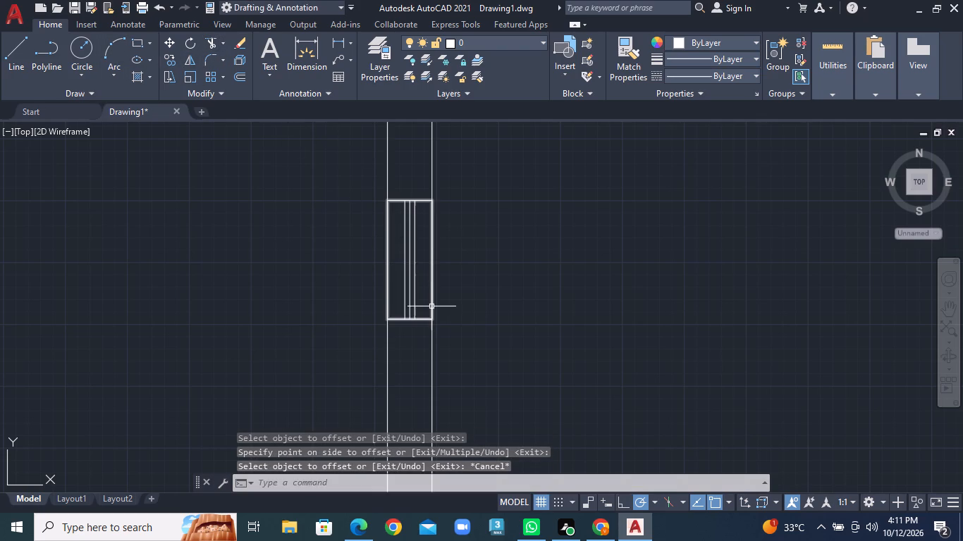
# Trim away the original centre line between the two offset lines of the bottom room's window.
pyautogui.scroll(1, 416, 240)
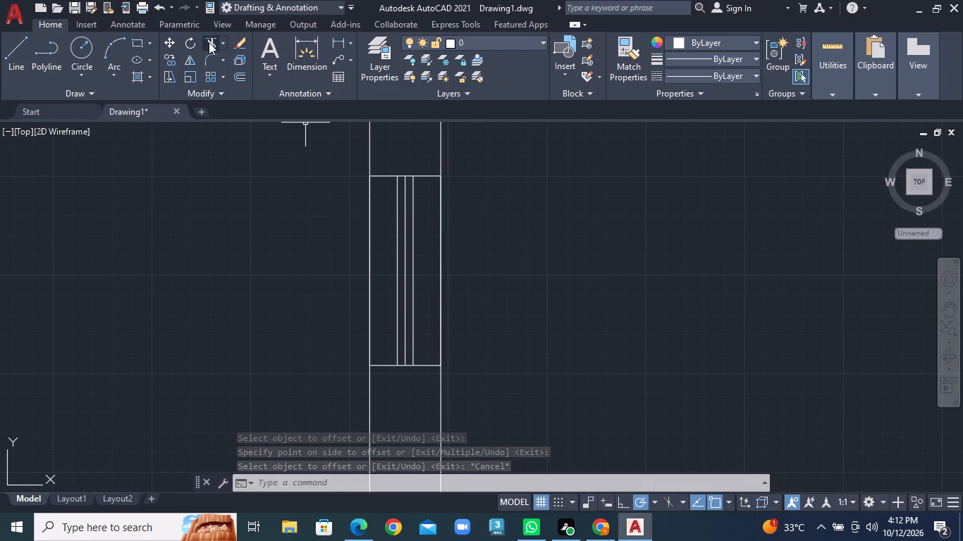
pyautogui.click(219, 44)
pyautogui.click(227, 61)
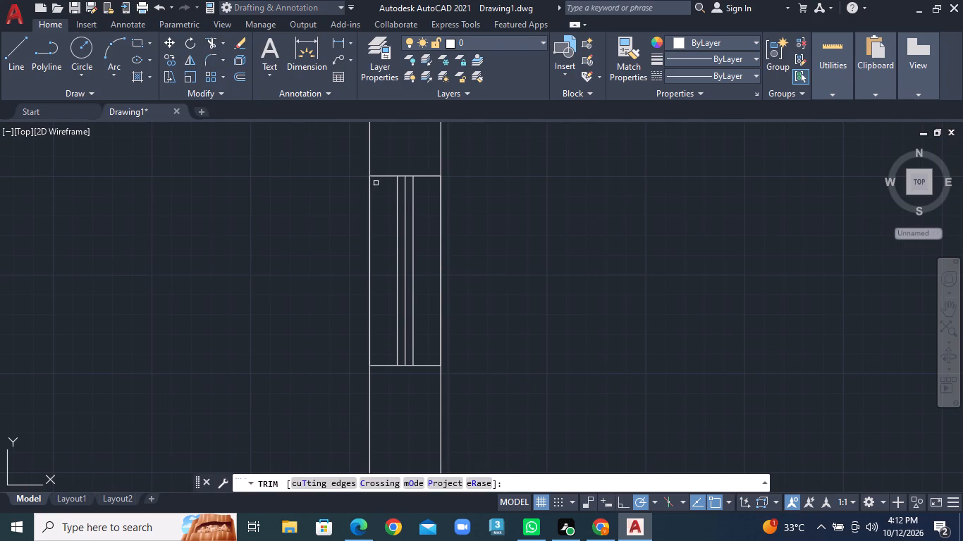
pyautogui.click(407, 203)
# Draw a 9" by 2' window rectangle inside the right outer wall of the left plan's narrow top-right room.
pyautogui.scroll(-4, 432, 205)
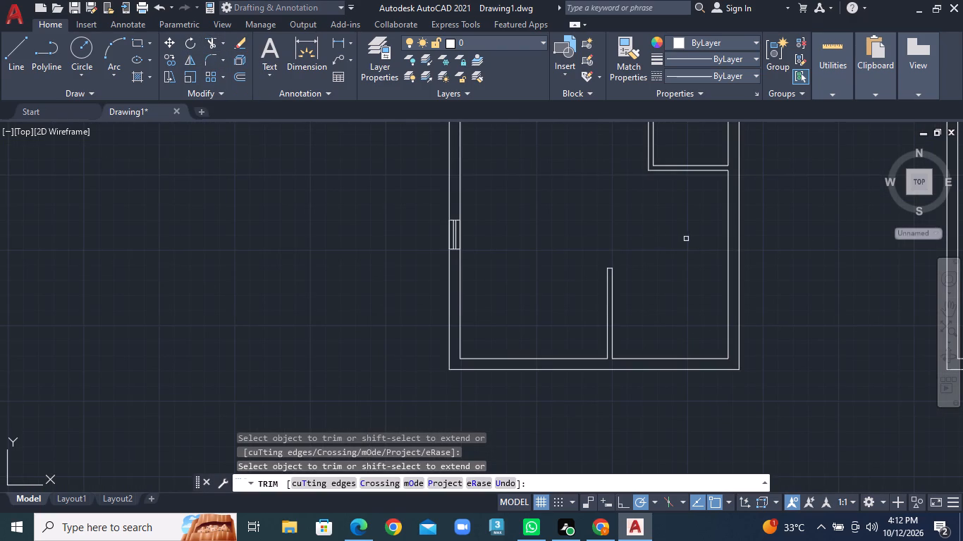
pyautogui.moveTo(699, 225); pyautogui.dragTo(448, 336, button='middle')
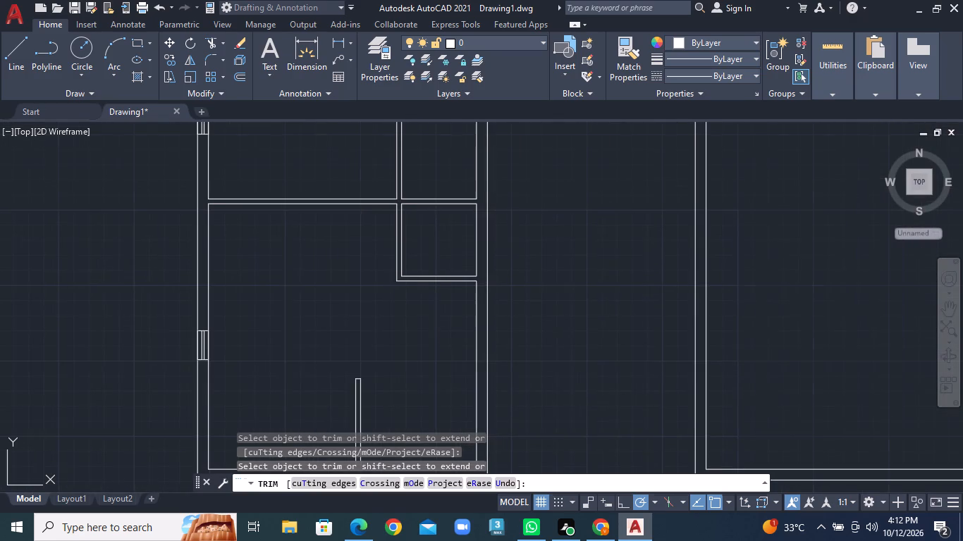
pyautogui.moveTo(643, 176); pyautogui.dragTo(438, 258, button='middle')
pyautogui.scroll(-1, 618, 255)
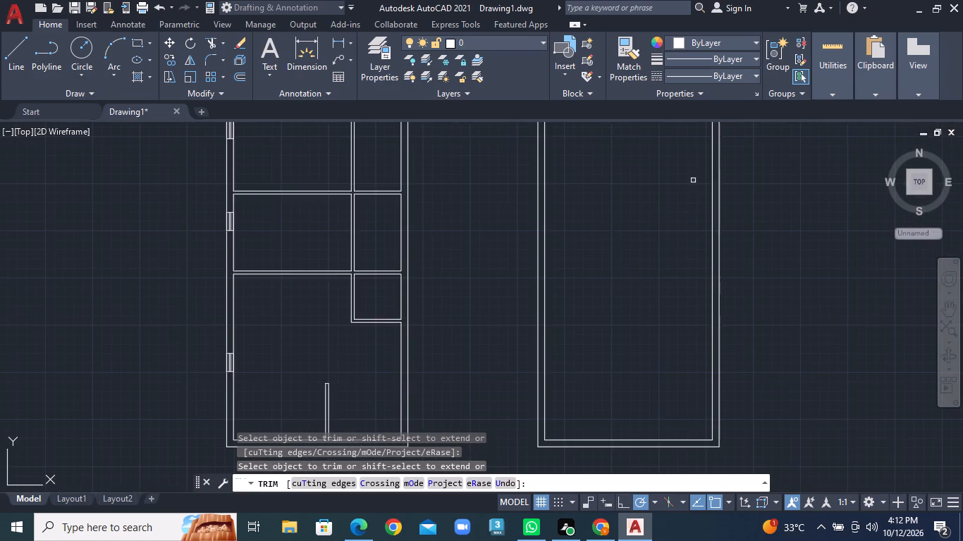
pyautogui.moveTo(683, 180); pyautogui.dragTo(566, 277, button='middle')
pyautogui.middleClick(363, 228)
pyautogui.scroll(2, 297, 229)
pyautogui.scroll(-1, 297, 229)
pyautogui.scroll(1, 297, 229)
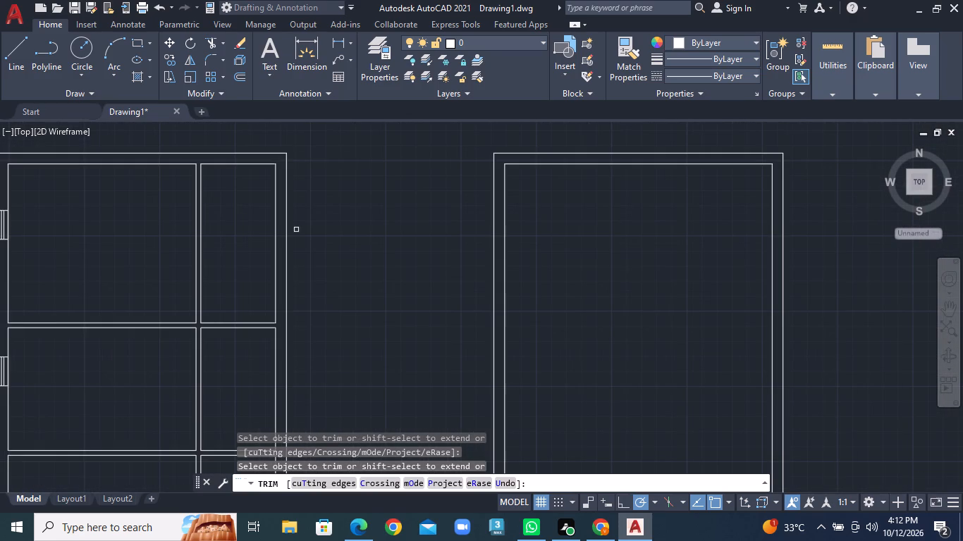
pyautogui.moveTo(296, 230); pyautogui.dragTo(448, 213, button='middle')
pyautogui.scroll(2, 303, 240)
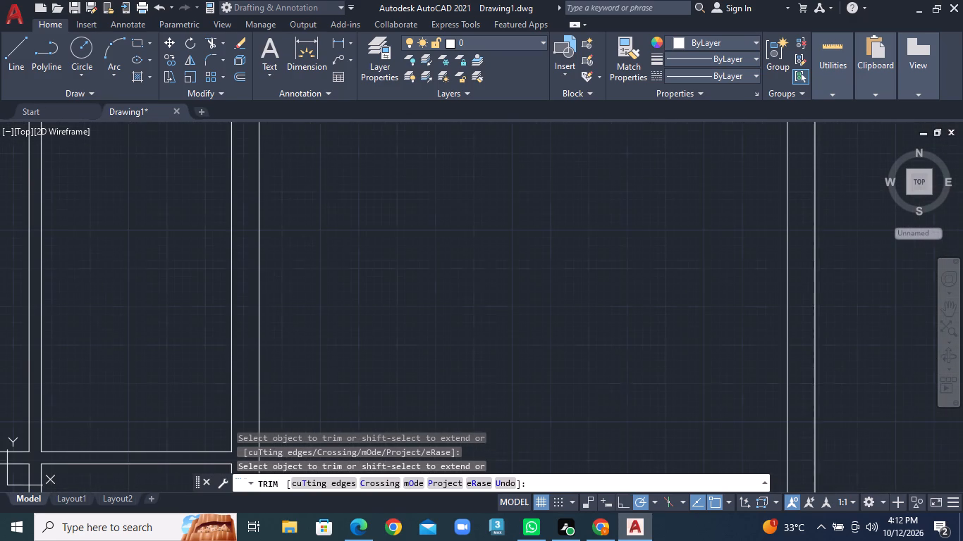
pyautogui.middleClick(303, 240)
pyautogui.scroll(-2, 303, 240)
pyautogui.moveTo(323, 246); pyautogui.dragTo(481, 252, button='middle')
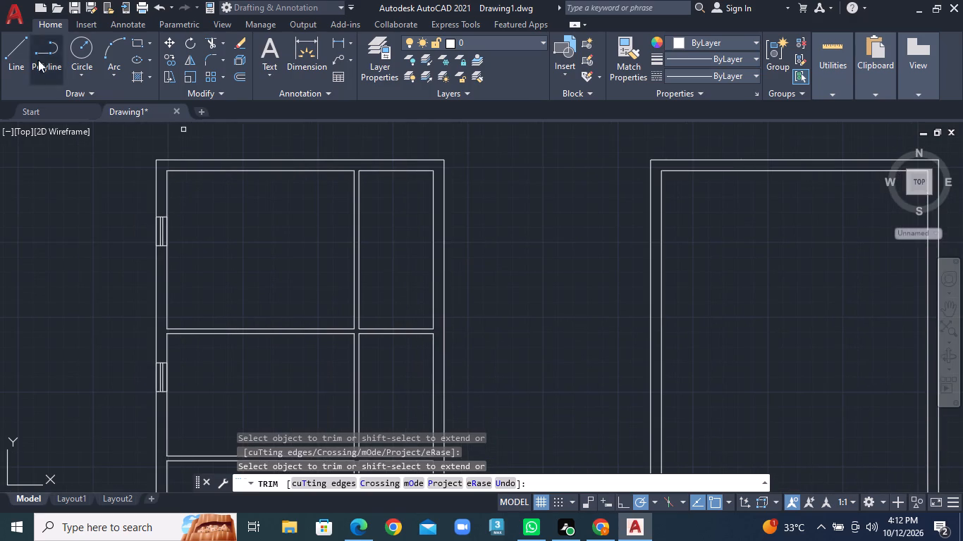
pyautogui.click(149, 43)
pyautogui.click(157, 70)
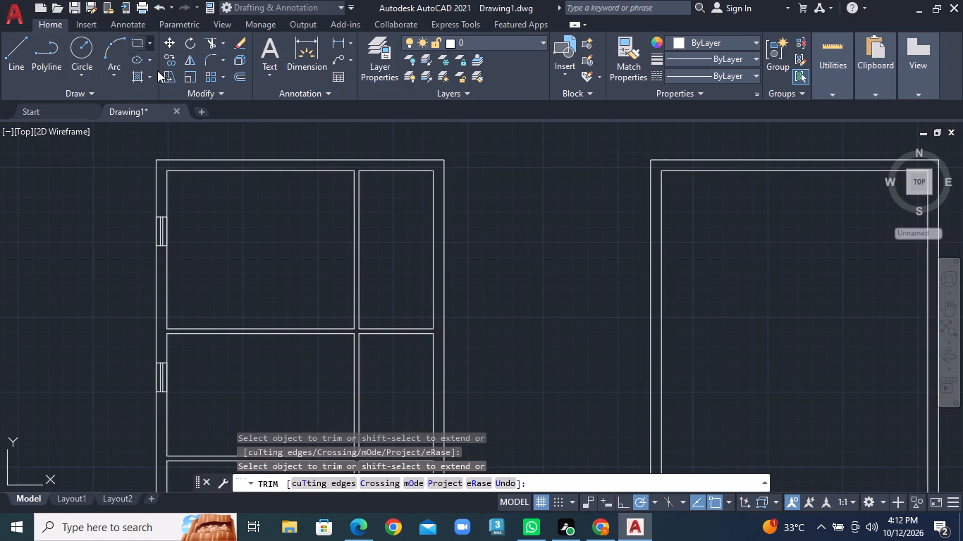
pyautogui.scroll(1, 380, 178)
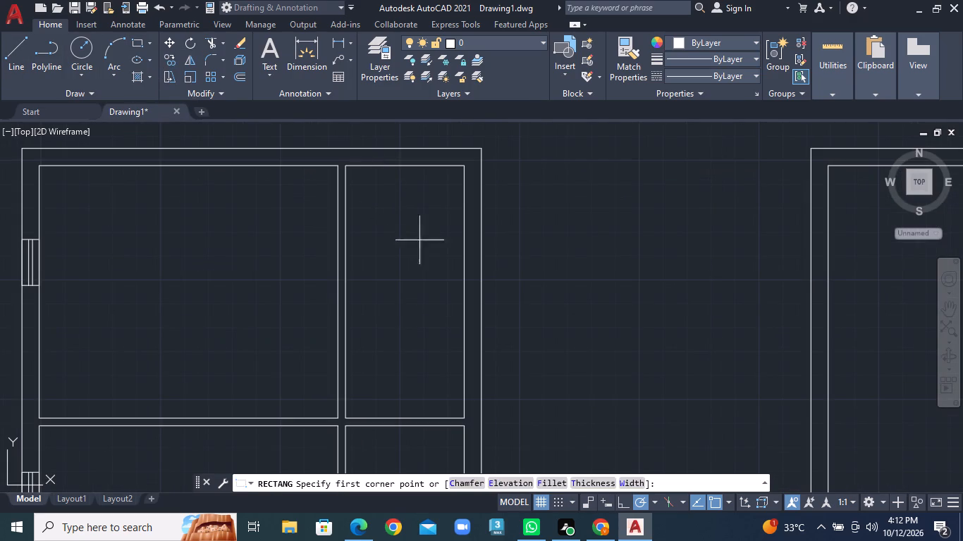
pyautogui.click(463, 247)
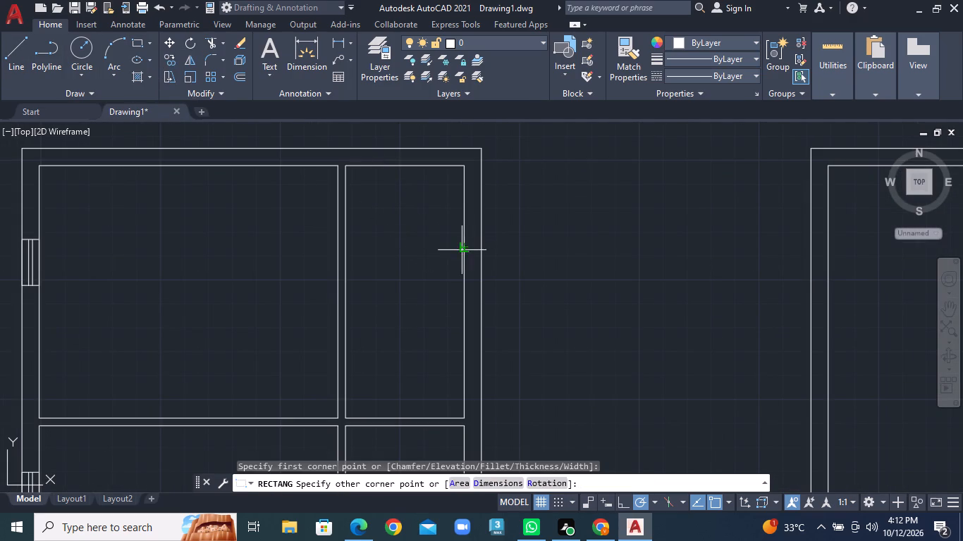
pyautogui.rightClick(465, 264)
pyautogui.click(498, 338)
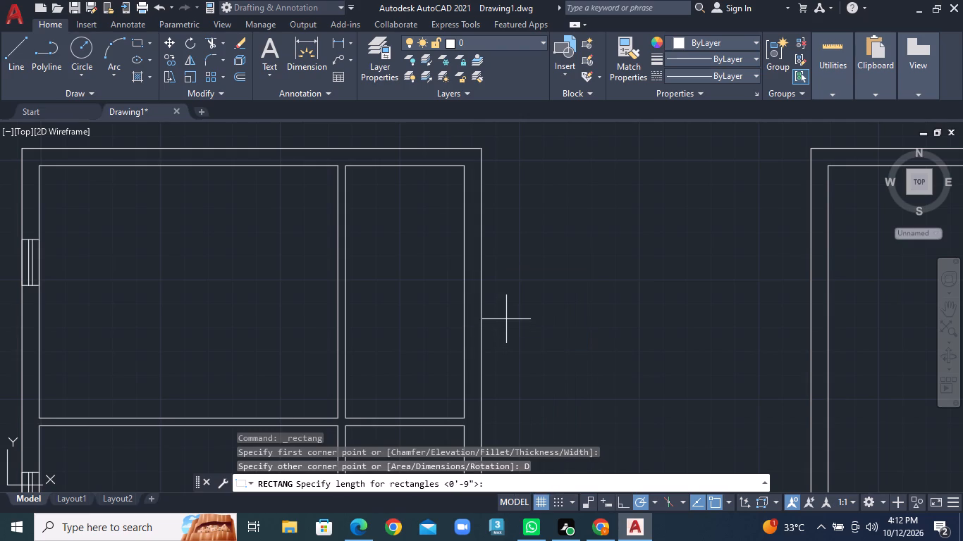
pyautogui.write('9"')
pyautogui.press('Return')
pyautogui.write("2'")
pyautogui.press('Return')
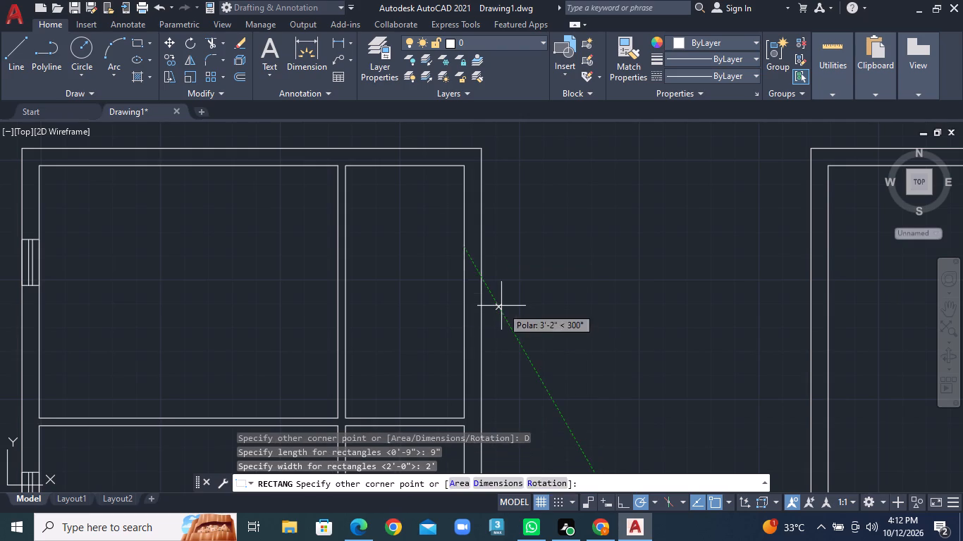
pyautogui.doubleClick(501, 306)
# Draw a vertical centre line through the top-right room's window rectangle, between the midpoints of its short edges.
pyautogui.click(16, 63)
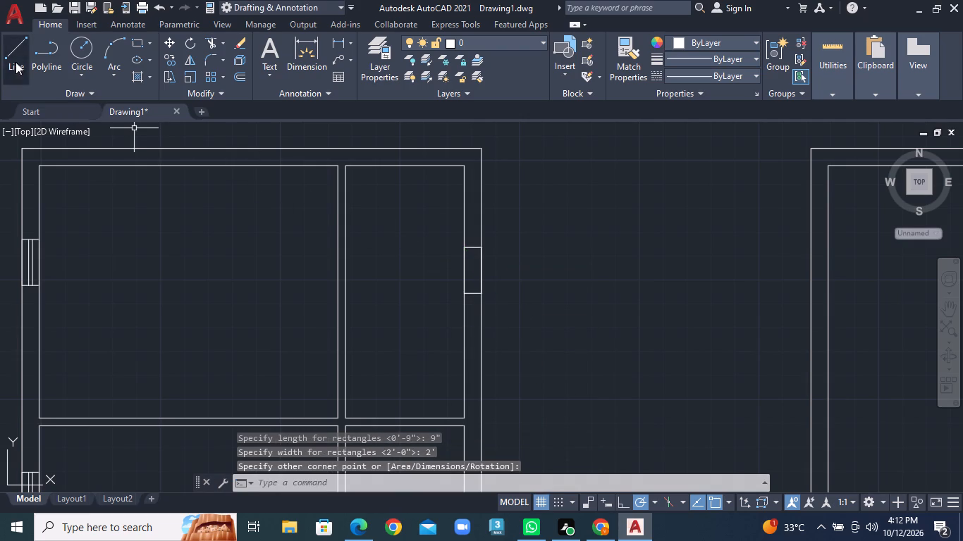
pyautogui.scroll(1, 501, 324)
pyautogui.scroll(2, 450, 237)
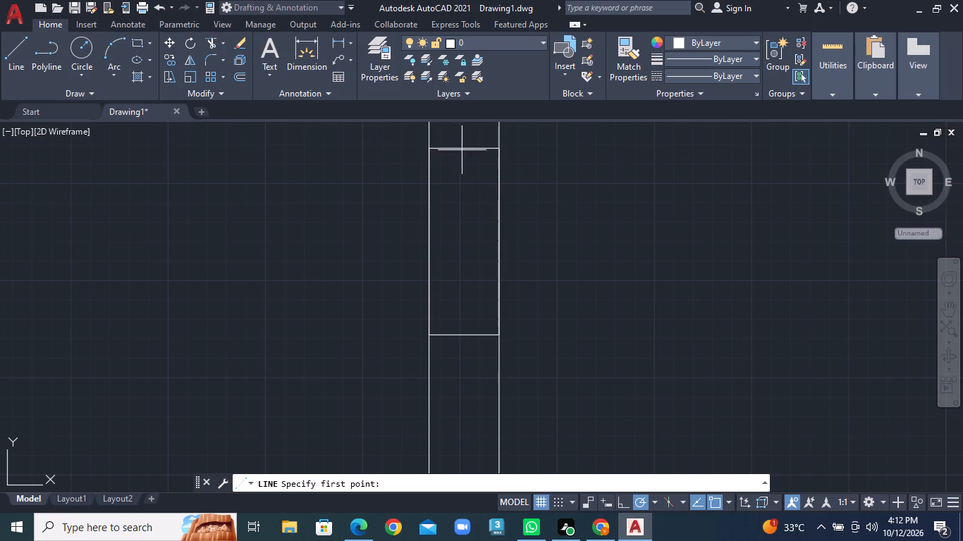
pyautogui.click(464, 149)
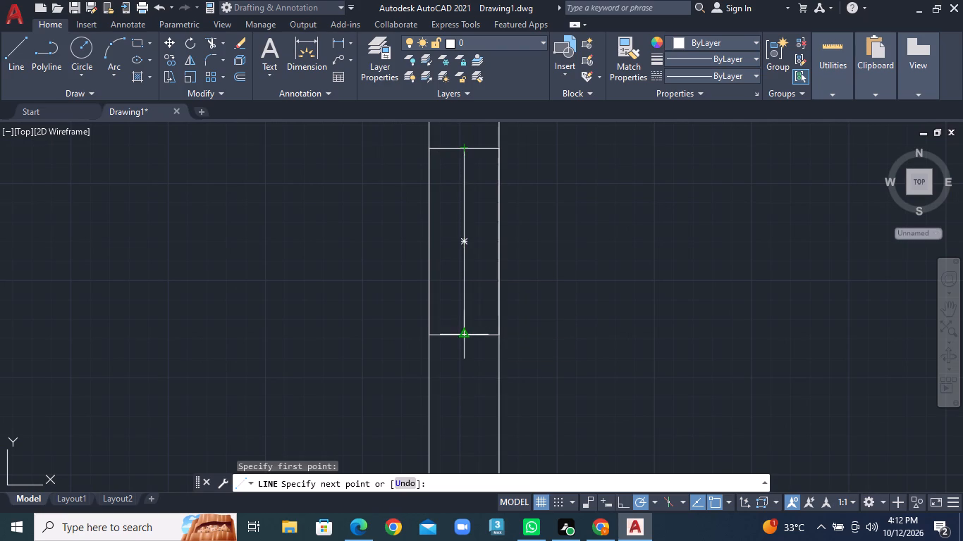
pyautogui.click(462, 336)
pyautogui.rightClick(462, 336)
pyautogui.click(497, 342)
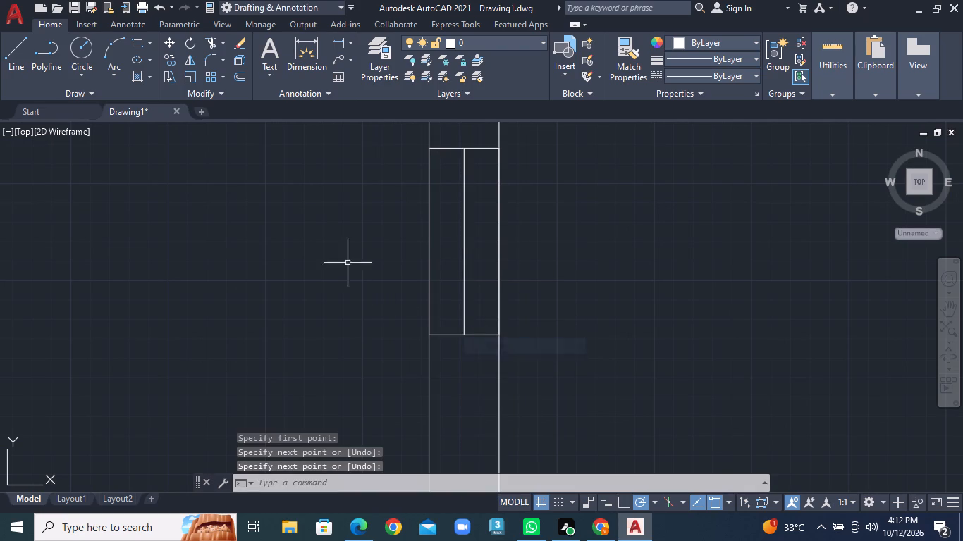
# Offset the vertical centre line of the top-right room's window by 1" to both sides.
pyautogui.click(243, 73)
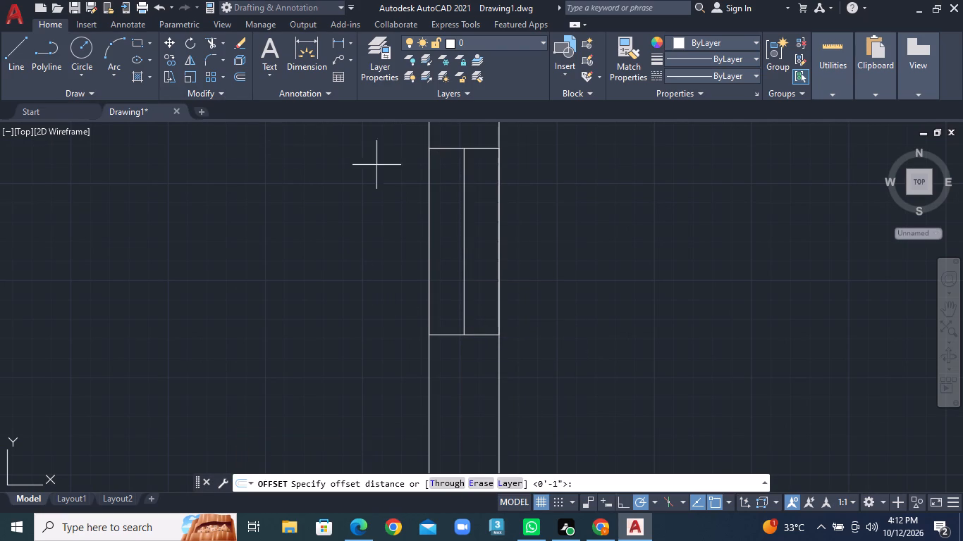
pyautogui.press('1')
pyautogui.hotkey('shift', '"')
pyautogui.press('Return')
pyautogui.click(465, 193)
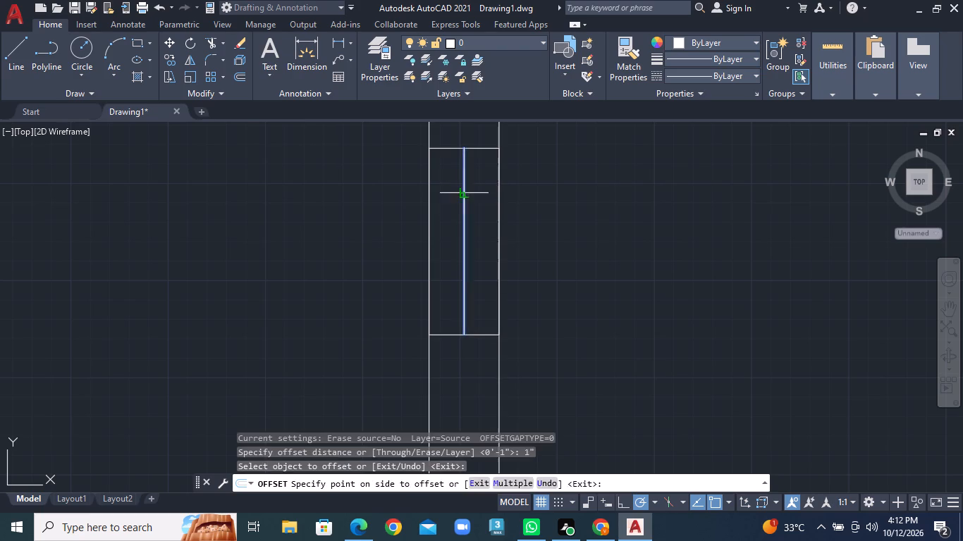
pyautogui.click(477, 199)
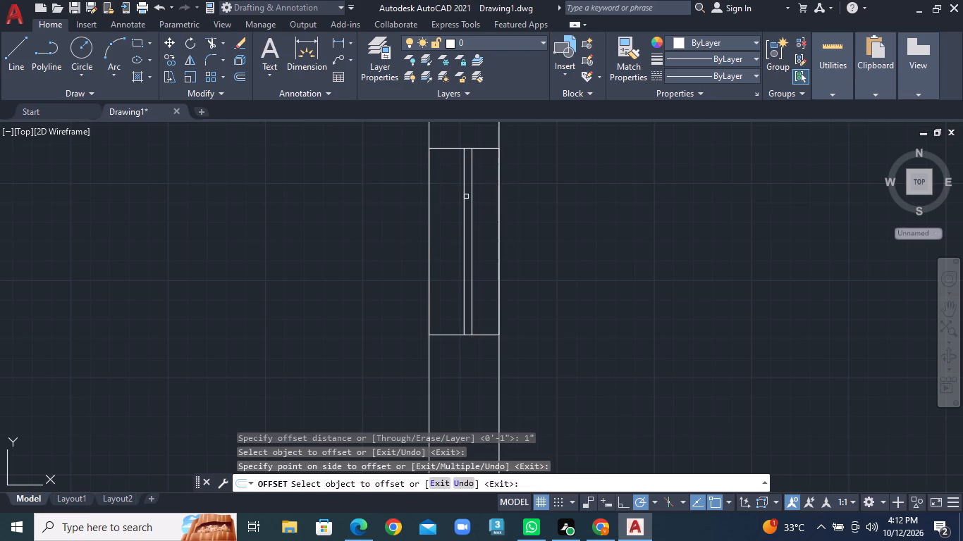
pyautogui.click(465, 197)
pyautogui.click(452, 197)
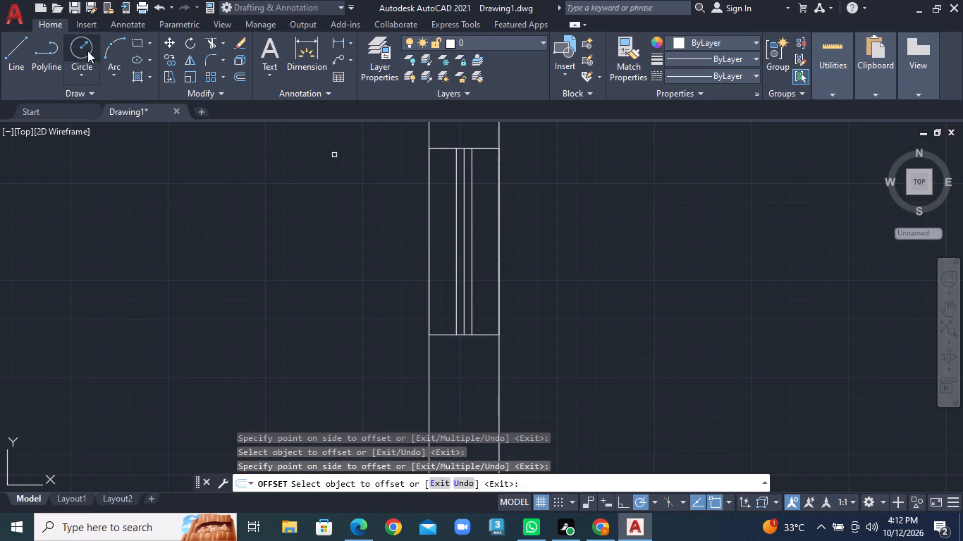
# Trim away the original centre line between the two offset lines of the top-right room's window.
pyautogui.click(221, 46)
pyautogui.click(233, 66)
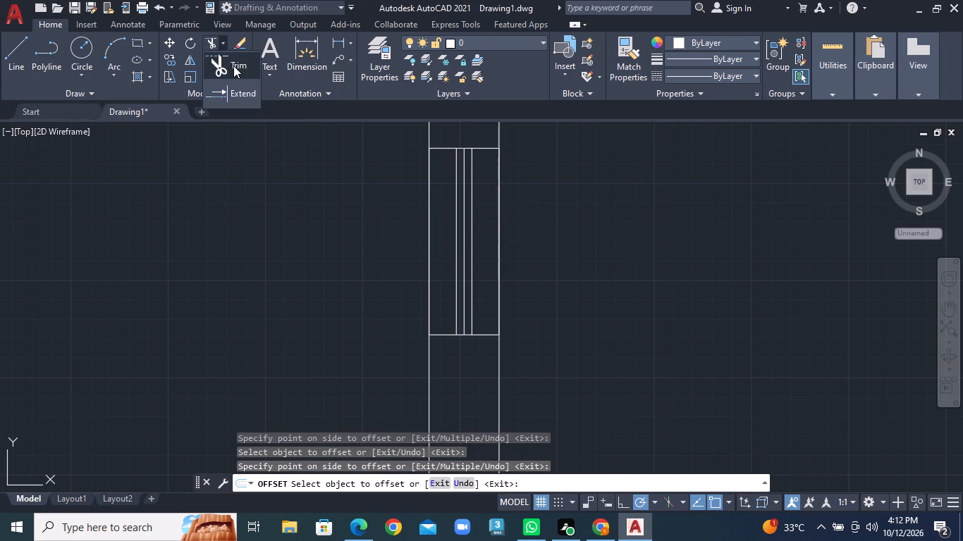
pyautogui.click(462, 210)
# Draw a 9" by 2' window rectangle inside the right outer wall of the narrow room directly below the left plan's top-right room.
pyautogui.scroll(-6, 464, 220)
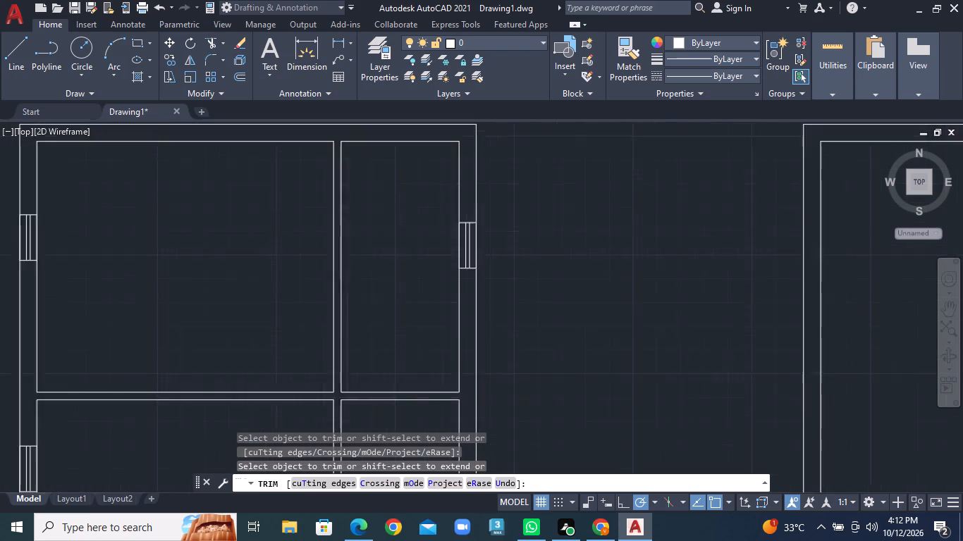
pyautogui.moveTo(519, 332); pyautogui.dragTo(511, 187, button='middle')
pyautogui.scroll(1, 470, 254)
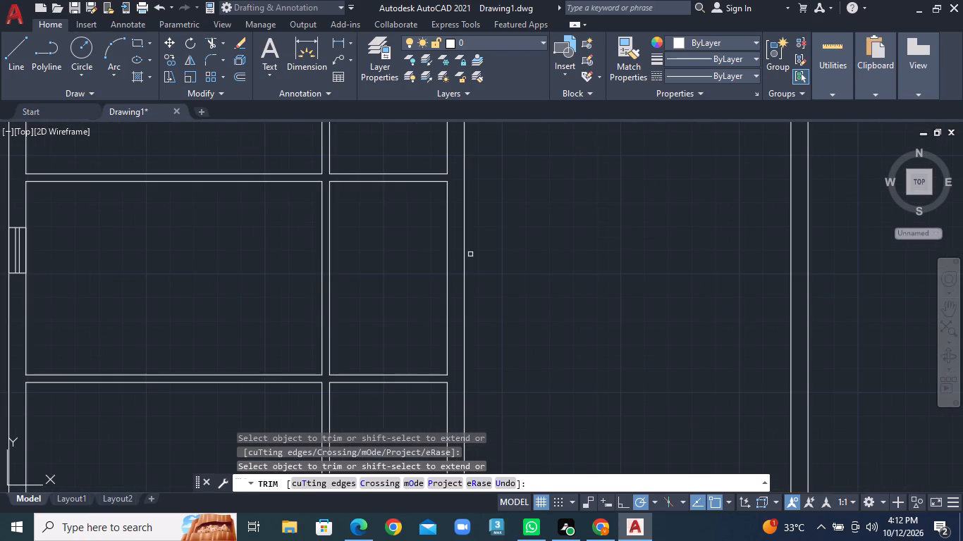
pyautogui.click(149, 41)
pyautogui.click(174, 71)
pyautogui.click(446, 244)
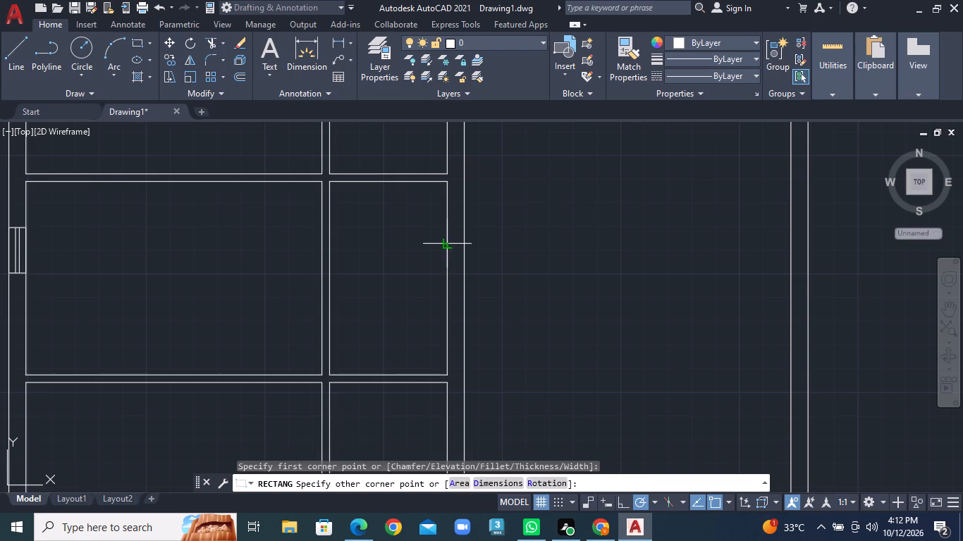
pyautogui.rightClick(464, 303)
pyautogui.click(498, 383)
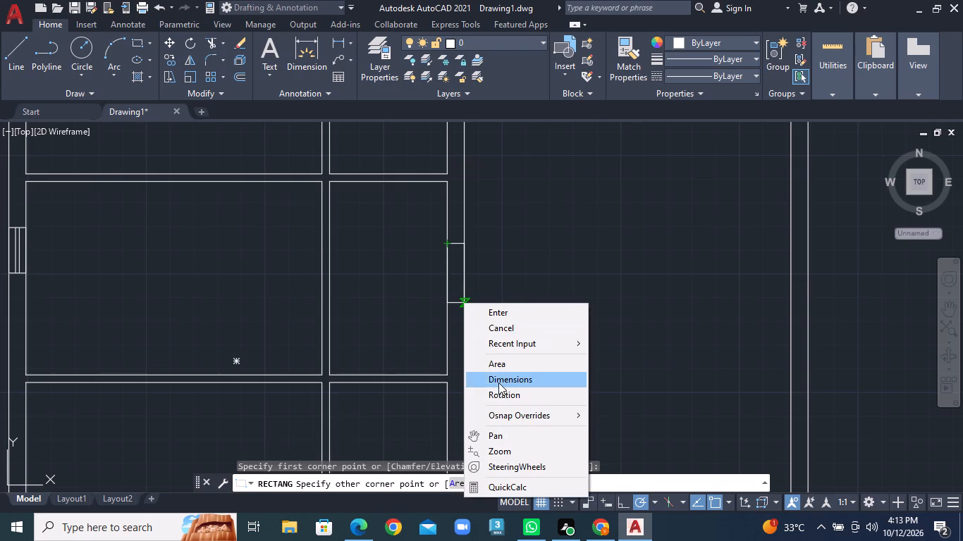
pyautogui.press('9')
pyautogui.hotkey('shift', '"')
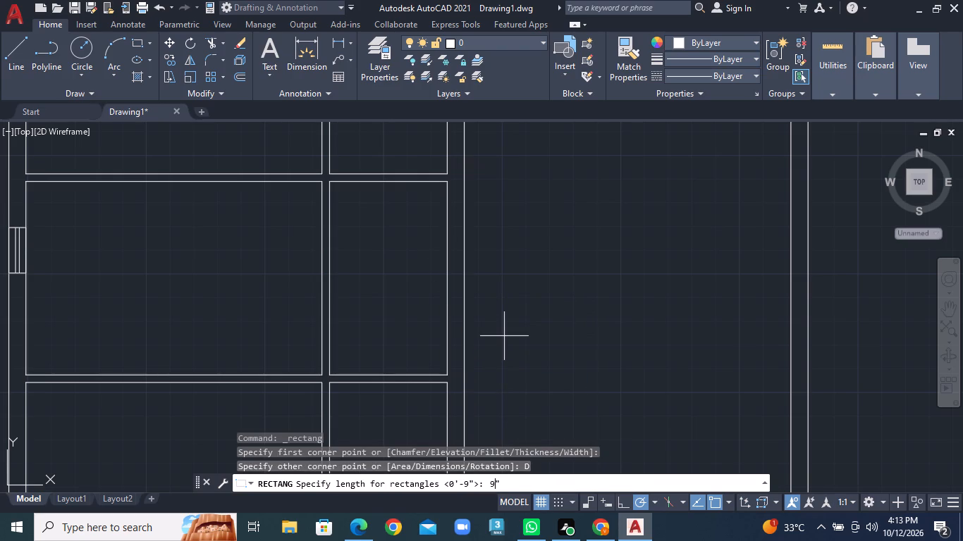
pyautogui.press('Return')
pyautogui.write("2'")
pyautogui.press('Return')
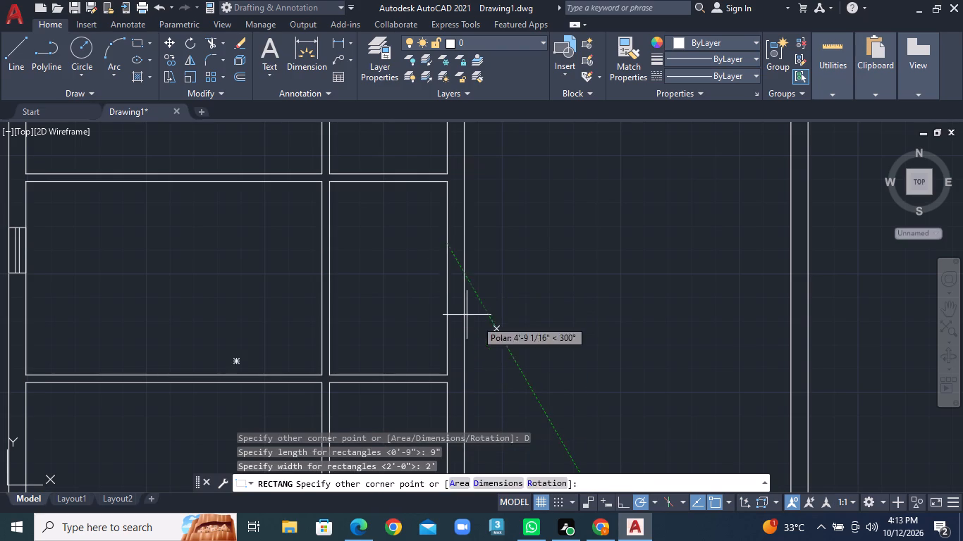
pyautogui.click(453, 304)
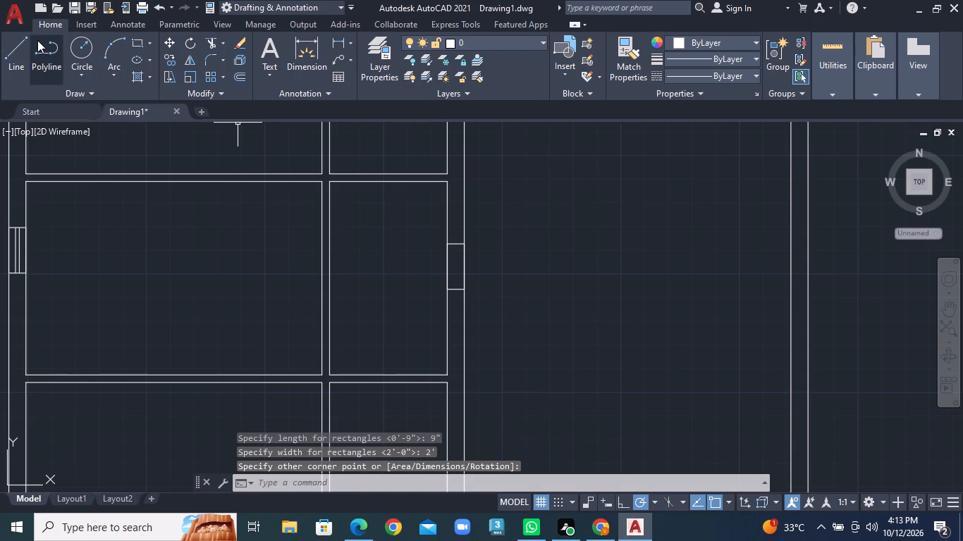
# Draw a vertical centre line through the second right-hand room's window rectangle, between the midpoints of its short edges.
pyautogui.click(12, 49)
pyautogui.scroll(2, 511, 247)
pyautogui.scroll(-1, 392, 247)
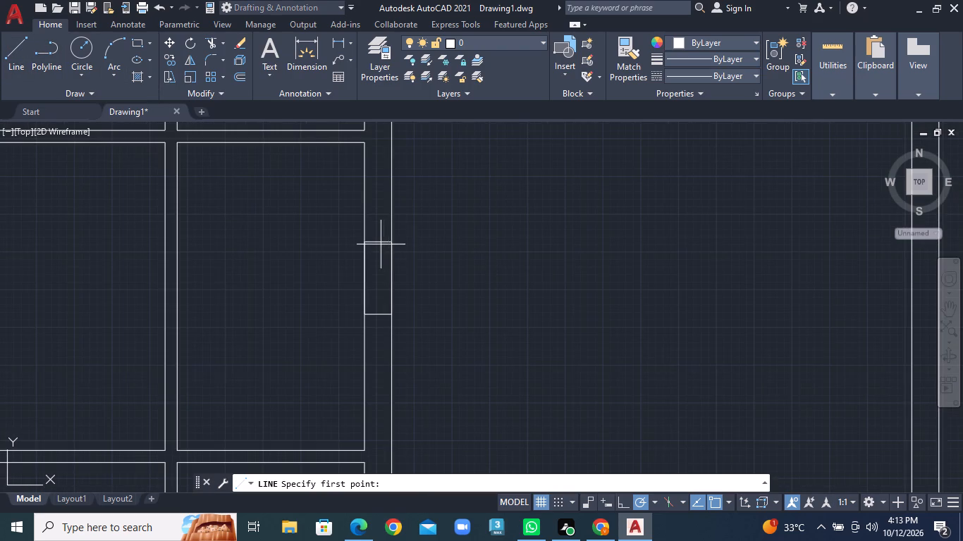
pyautogui.click(375, 242)
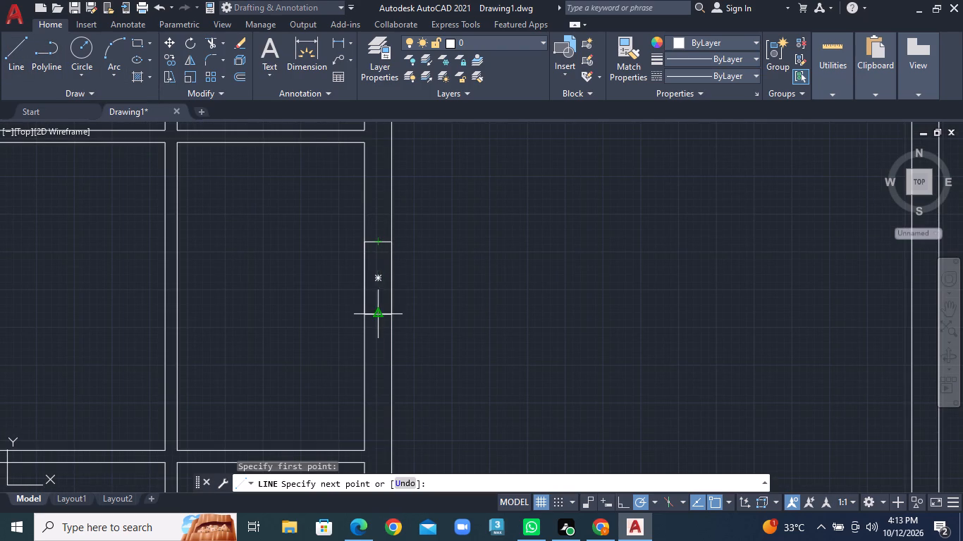
pyautogui.click(381, 313)
pyautogui.scroll(1, 381, 313)
pyautogui.rightClick(381, 313)
pyautogui.scroll(-1, 410, 336)
pyautogui.click(410, 325)
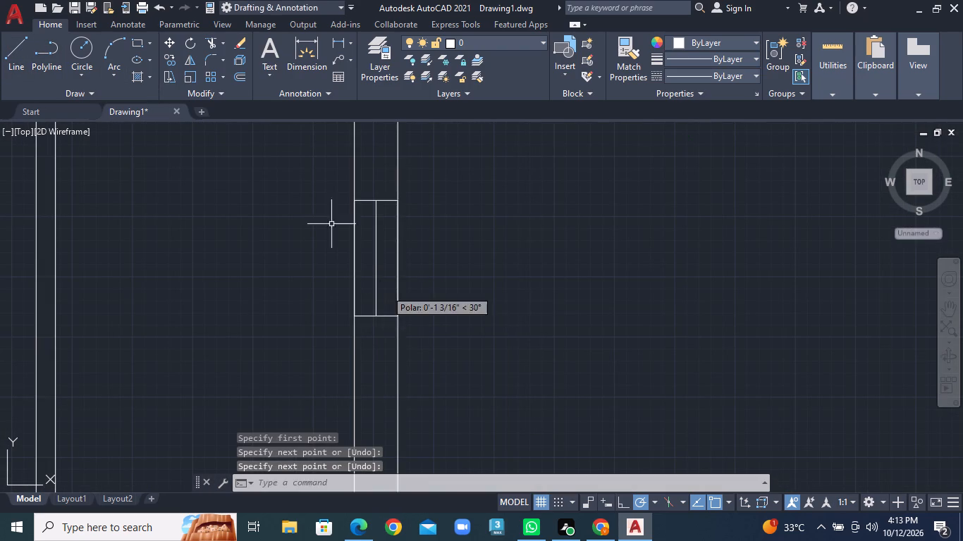
# Offset the vertical centre line of the second right-hand room's window by 1" to both sides.
pyautogui.click(242, 77)
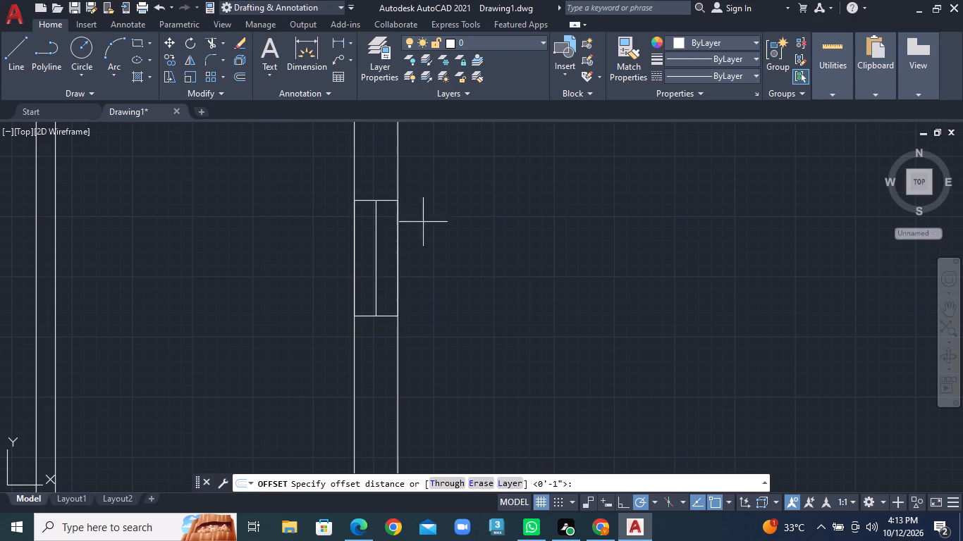
pyautogui.press('1')
pyautogui.hotkey('shift', '"')
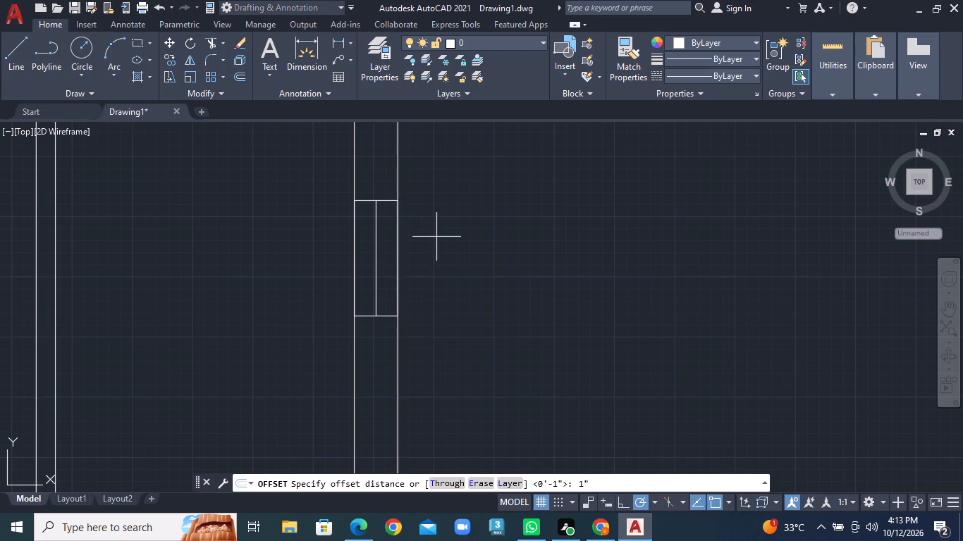
pyautogui.press('Return')
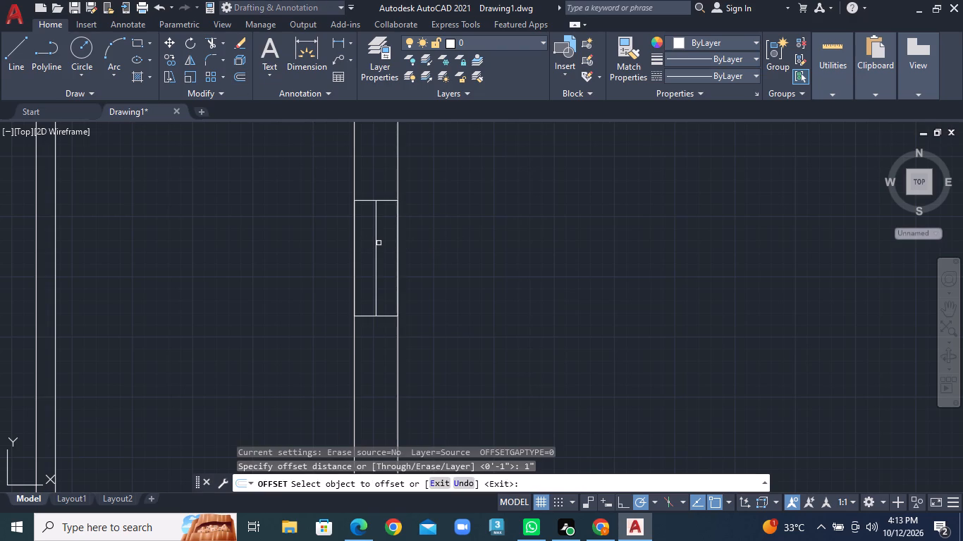
pyautogui.scroll(1, 372, 240)
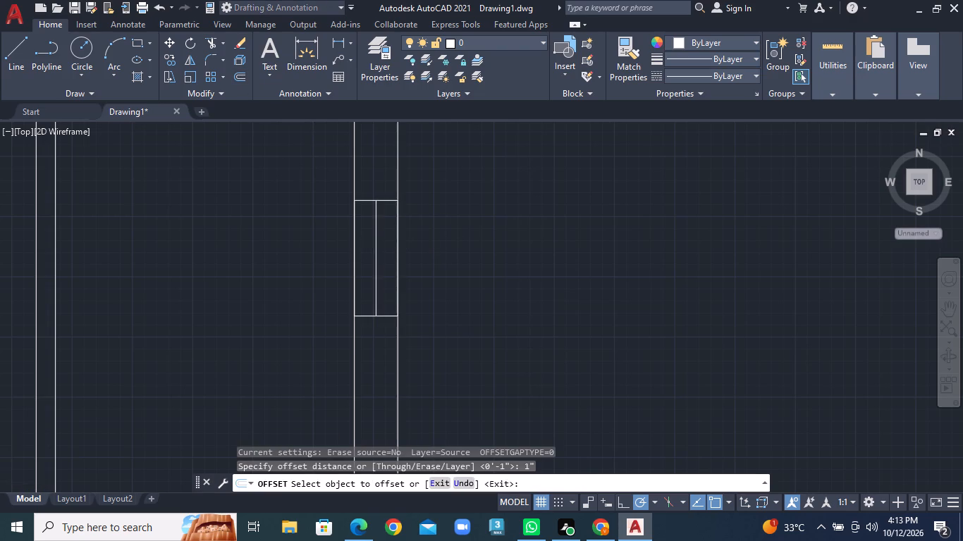
pyautogui.scroll(1, 372, 240)
pyautogui.click(383, 240)
pyautogui.click(412, 240)
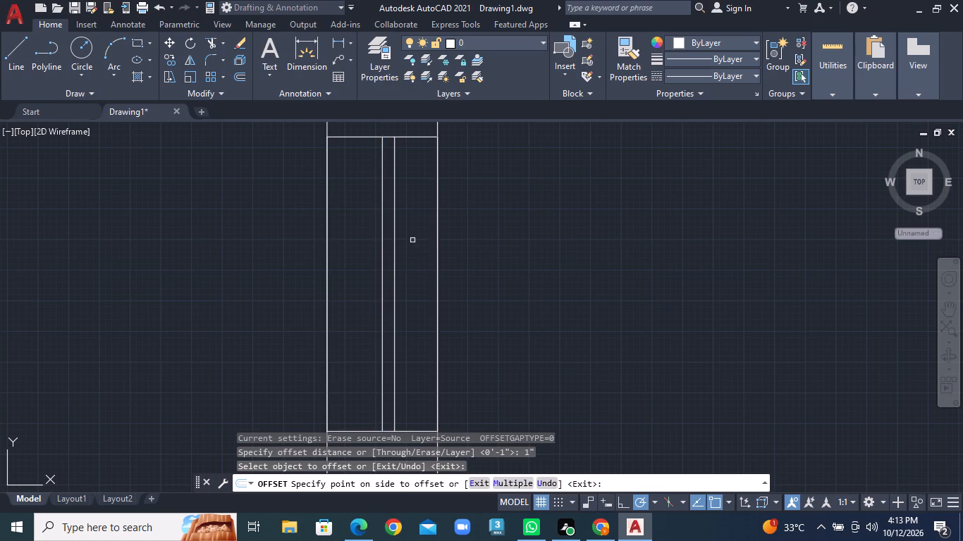
pyautogui.click(383, 246)
pyautogui.click(364, 247)
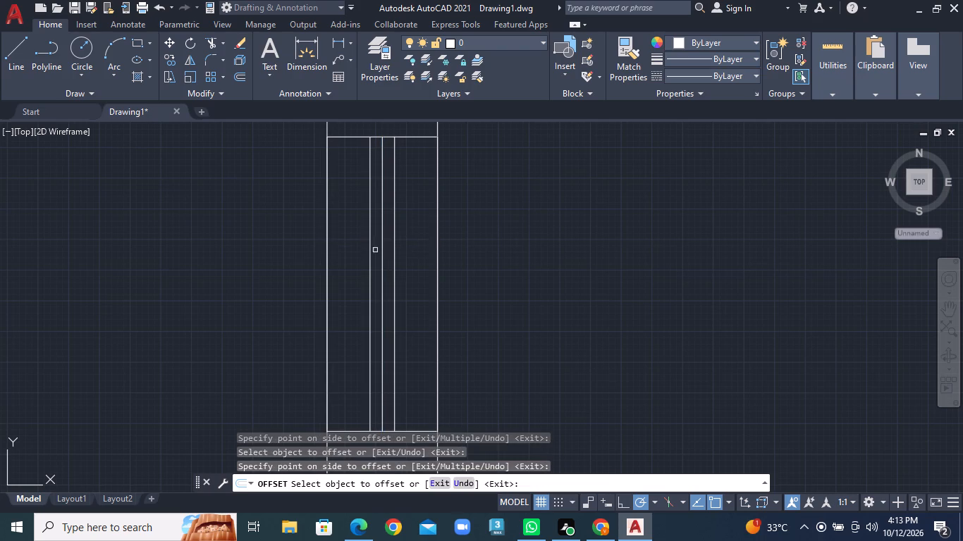
# Trim away the original centre line between the two offset lines of the second right-hand room's window.
pyautogui.click(226, 43)
pyautogui.click(233, 59)
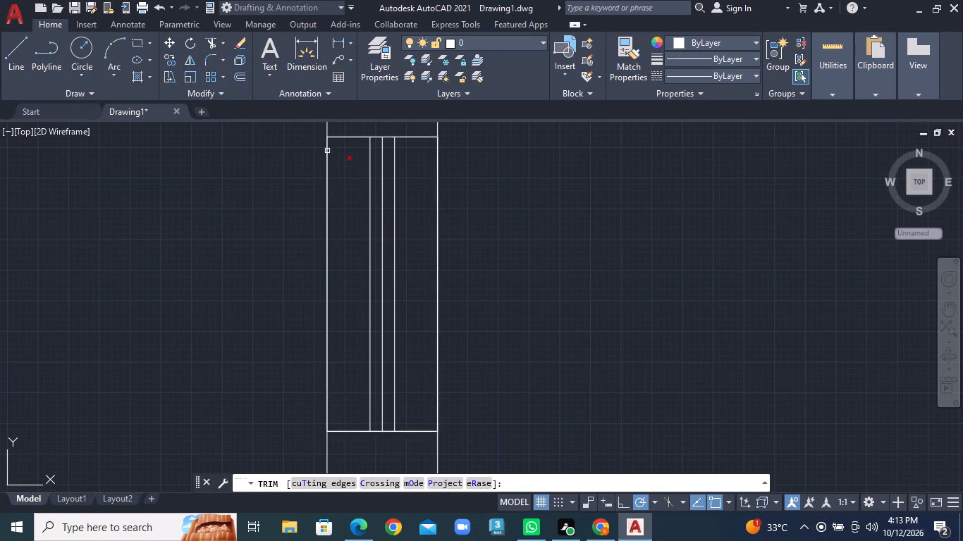
pyautogui.click(379, 220)
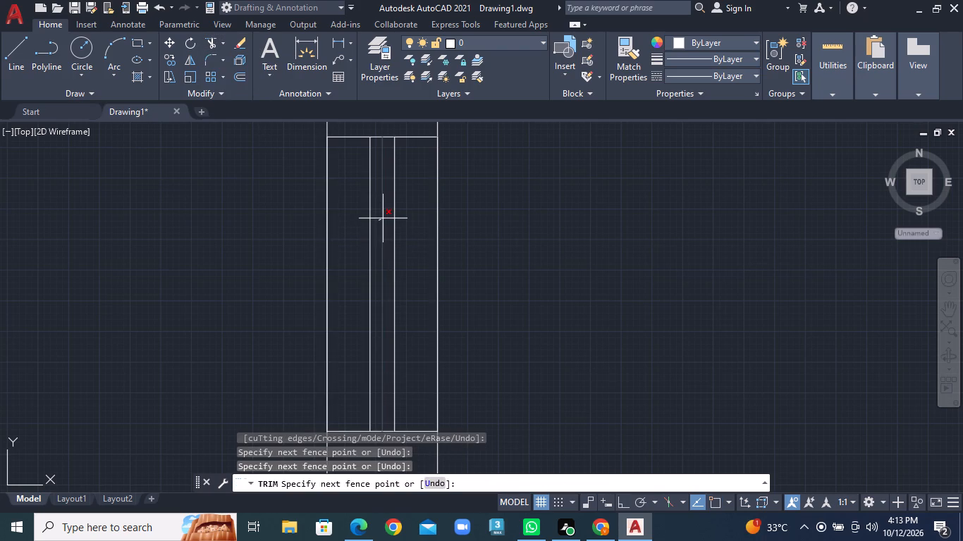
pyautogui.click(383, 218)
pyautogui.scroll(-6, 383, 219)
pyautogui.scroll(-3, 431, 280)
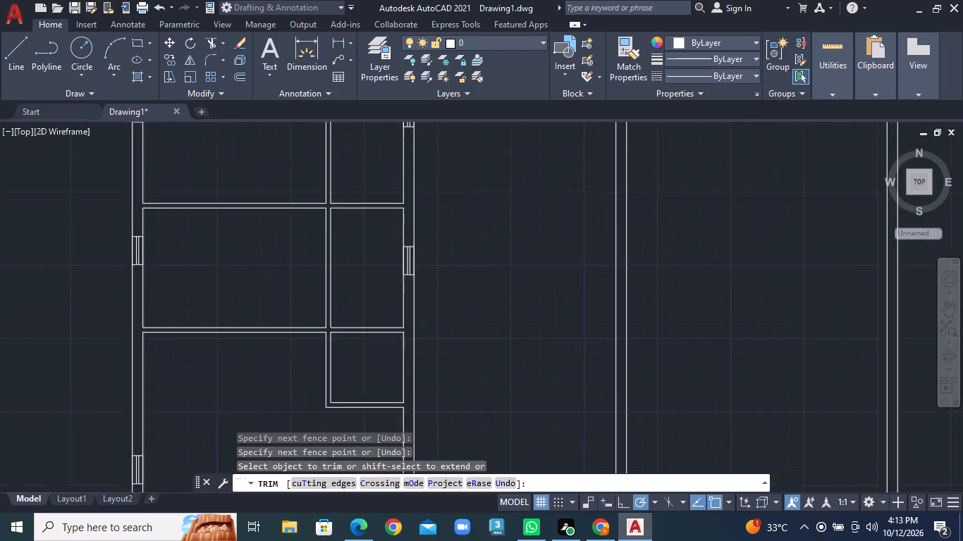
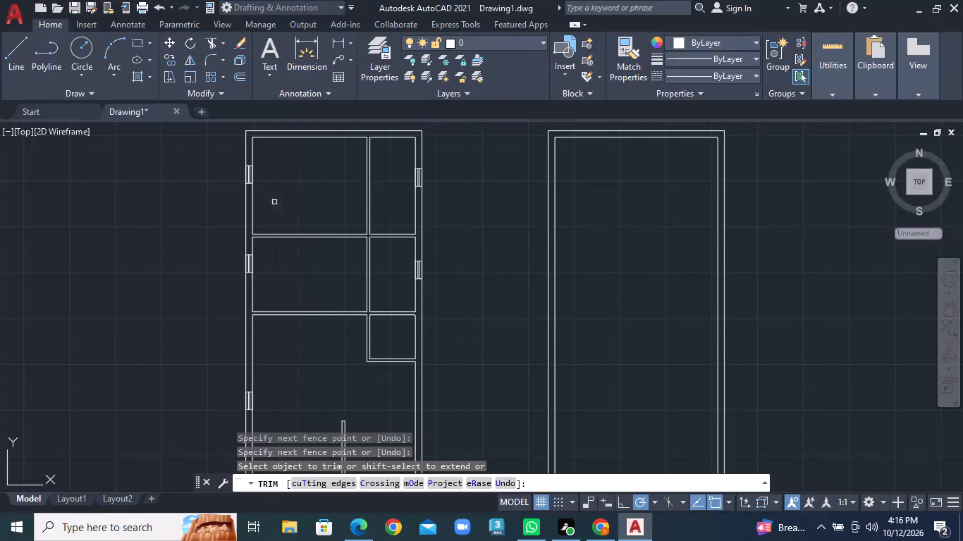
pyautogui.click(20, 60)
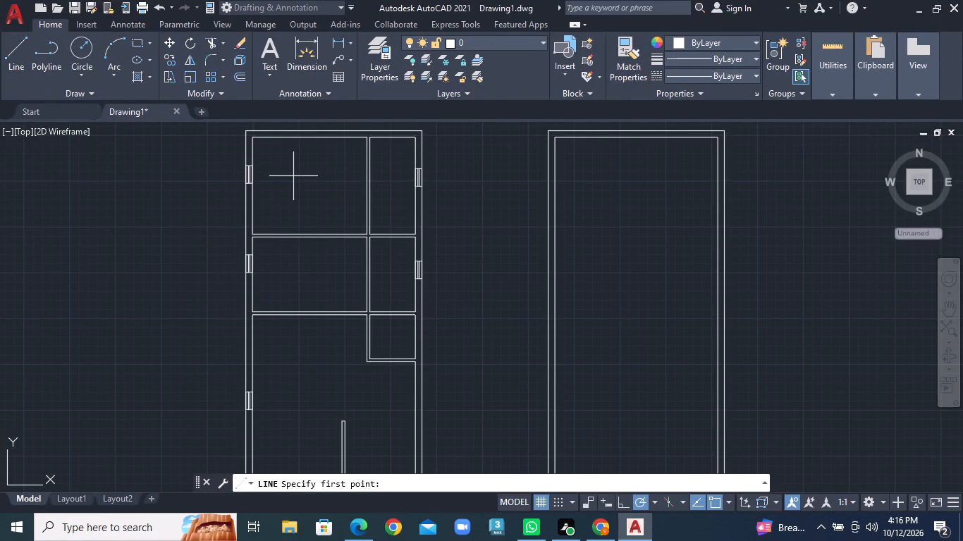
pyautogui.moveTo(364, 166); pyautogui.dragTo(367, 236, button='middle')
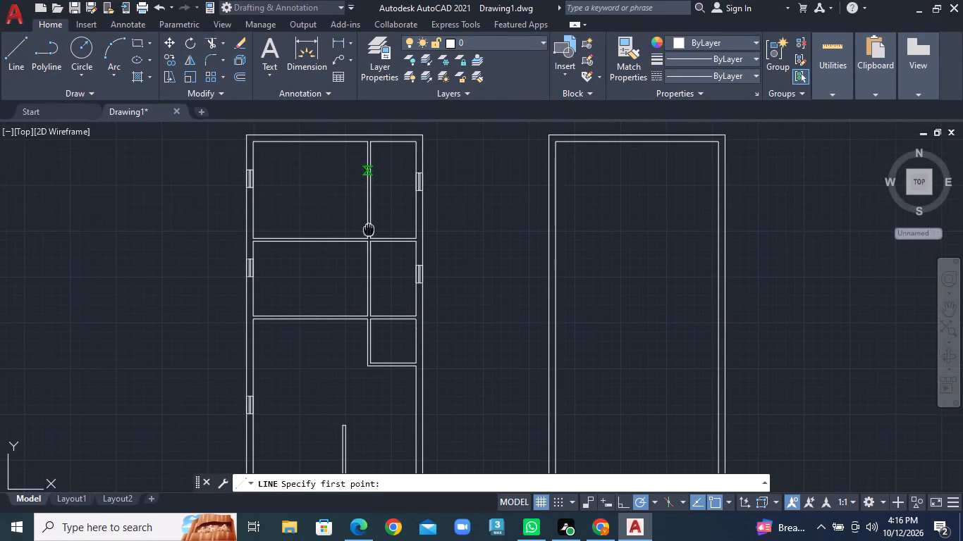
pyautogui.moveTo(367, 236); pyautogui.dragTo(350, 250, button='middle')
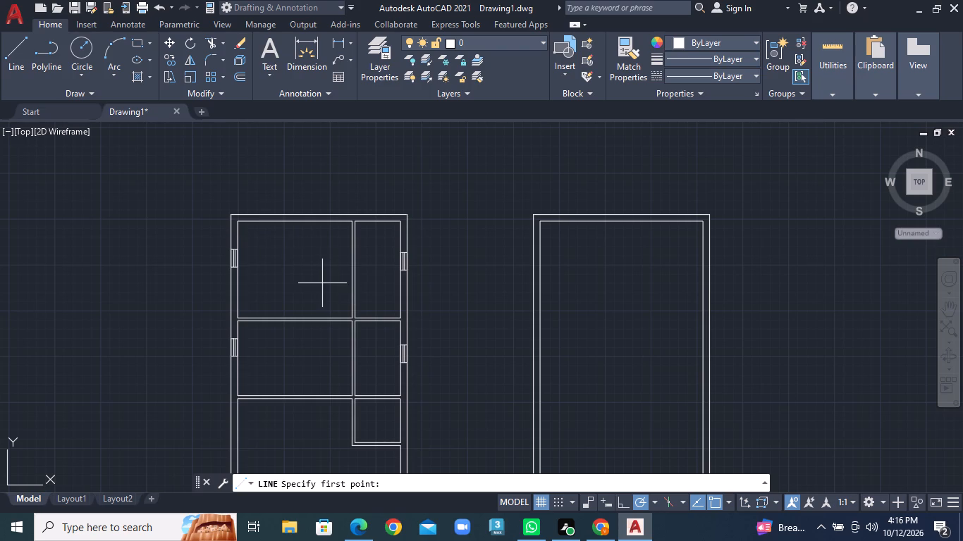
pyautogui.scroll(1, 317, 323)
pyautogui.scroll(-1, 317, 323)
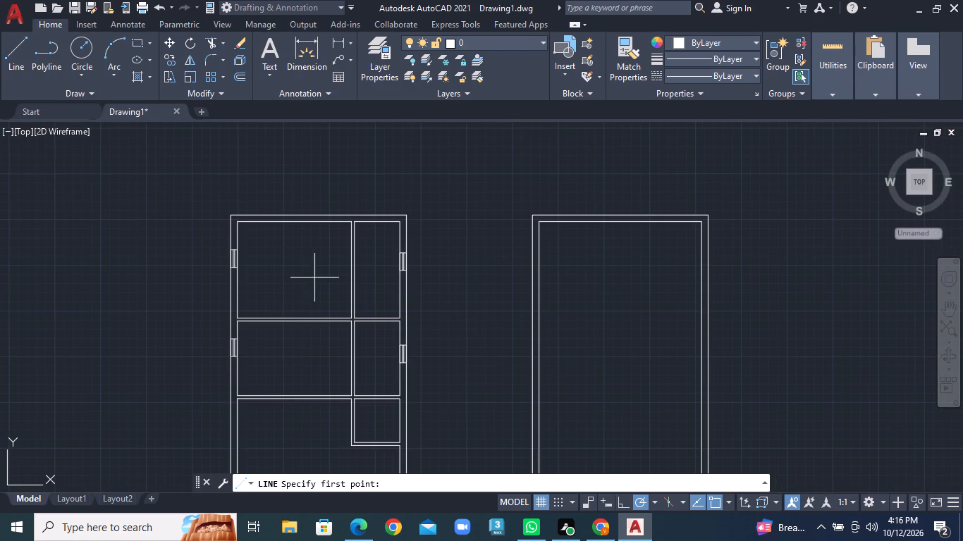
# Build a 4" horizontal interior wall across the right plan by offsetting its inner top wall line 11' down, and that line 4" further down.
pyautogui.moveTo(455, 285); pyautogui.dragTo(167, 256, button='middle')
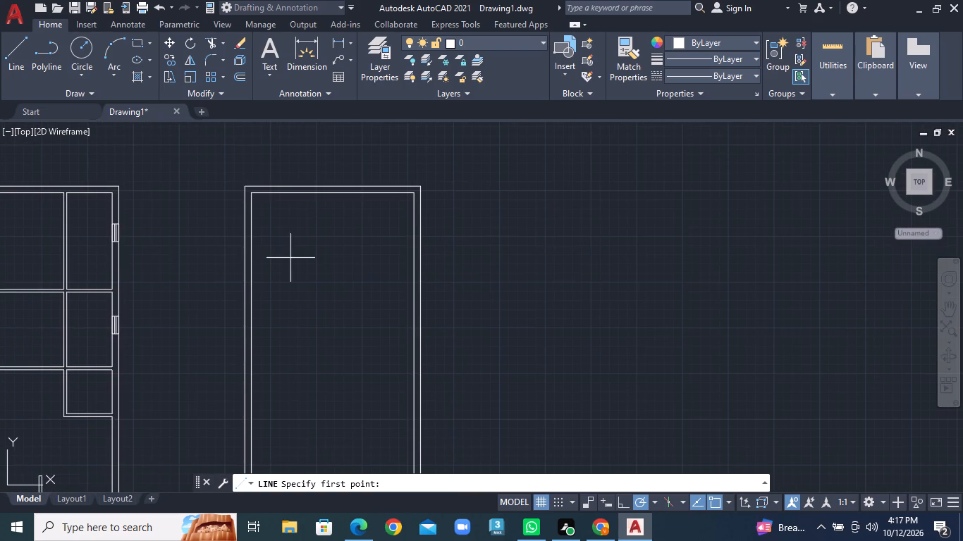
pyautogui.moveTo(320, 259); pyautogui.dragTo(280, 259, button='middle')
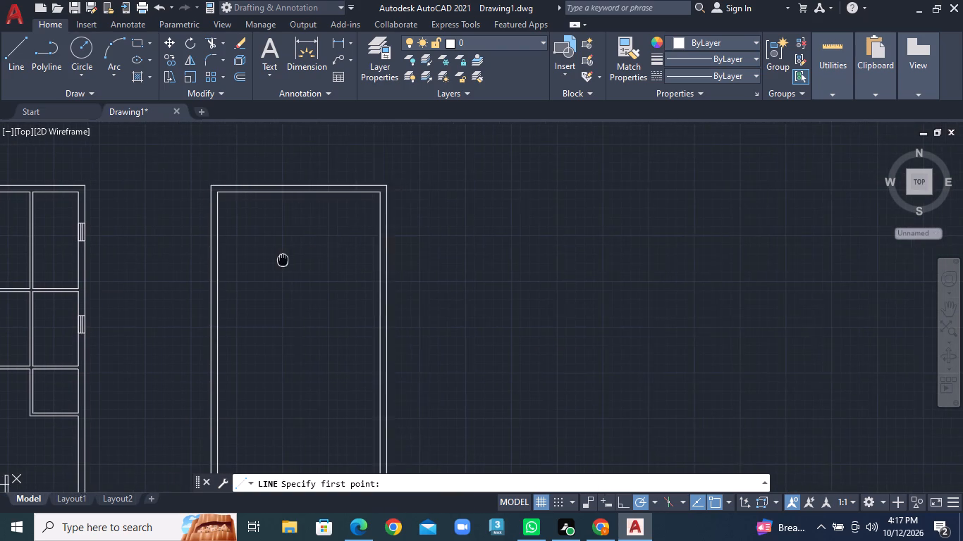
pyautogui.moveTo(280, 259); pyautogui.dragTo(281, 259, button='middle')
pyautogui.click(239, 77)
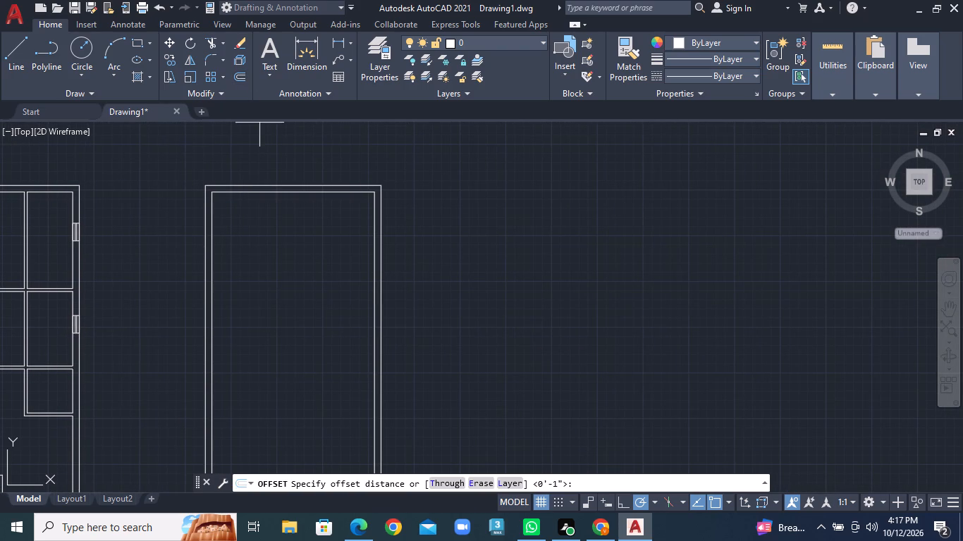
pyautogui.write("11'")
pyautogui.press('Return')
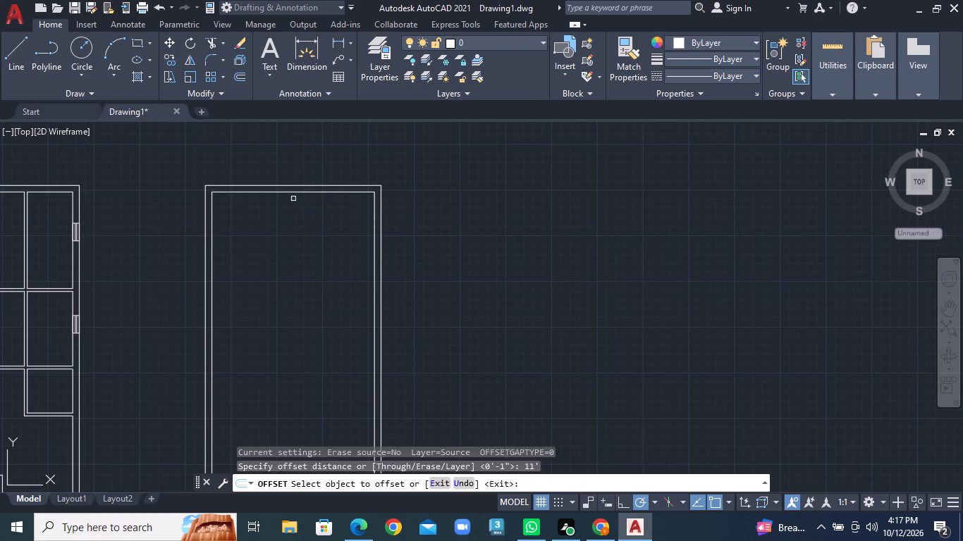
pyautogui.click(289, 191)
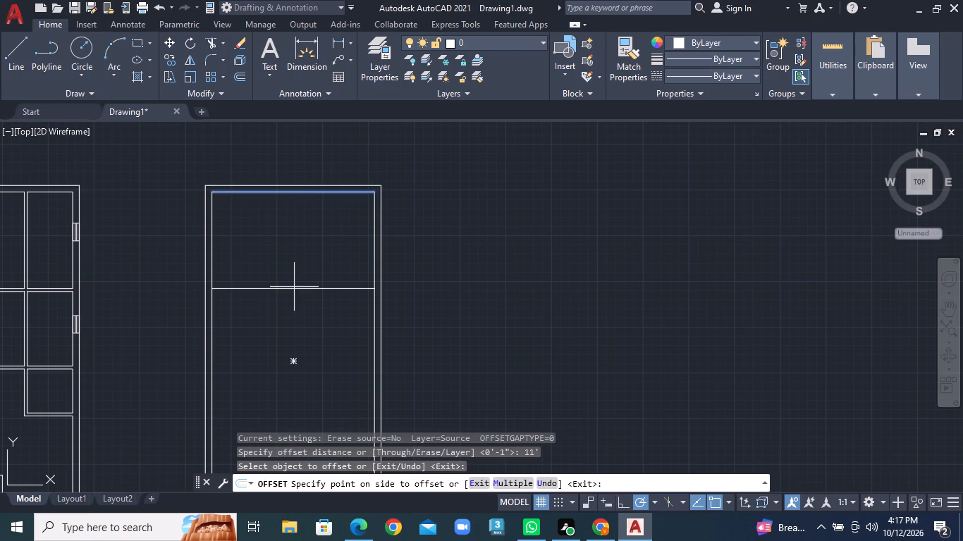
pyautogui.click(294, 290)
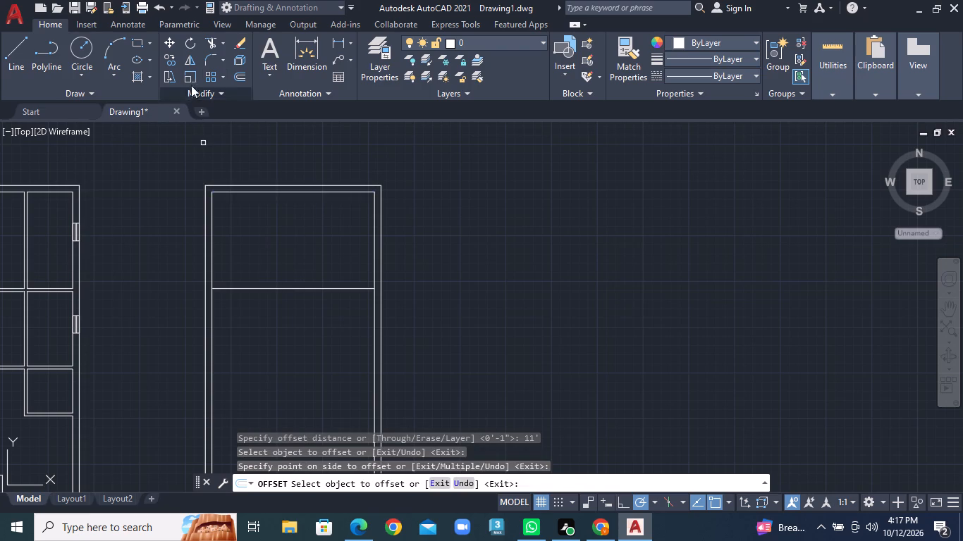
pyautogui.click(242, 73)
pyautogui.write('4"')
pyautogui.press('Return')
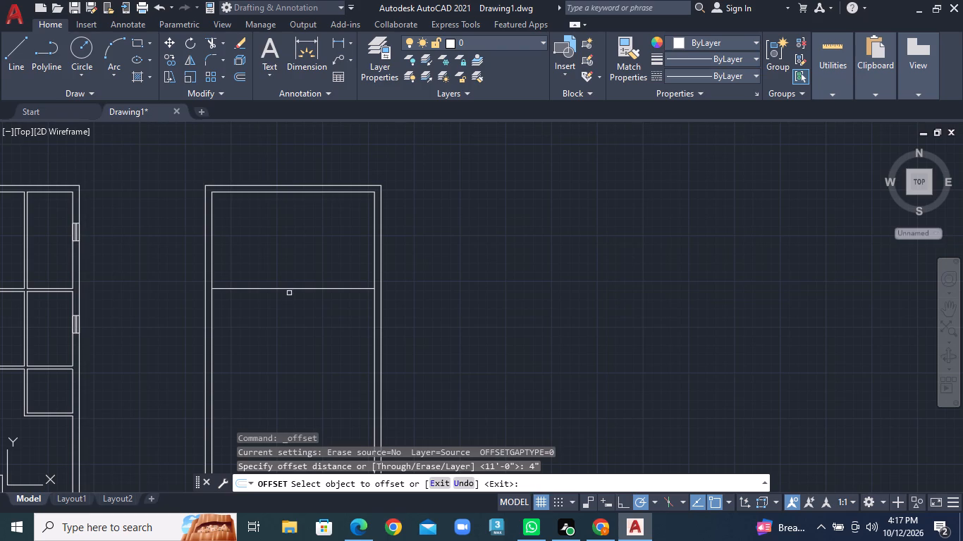
pyautogui.click(289, 290)
pyautogui.click(293, 329)
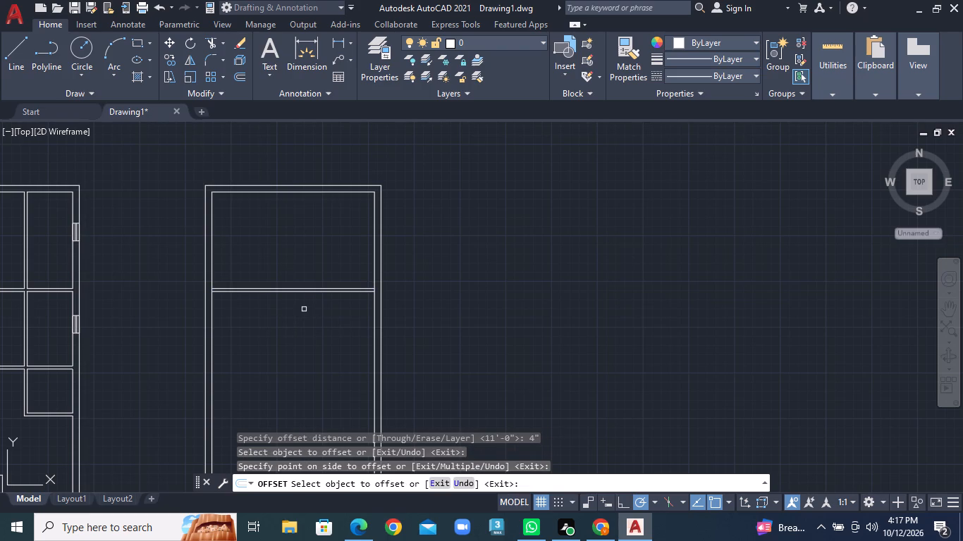
# Build a 4" vertical interior wall in the right plan by offsetting its inner right wall line 5' inward, and that line 4" further left.
pyautogui.click(240, 77)
pyautogui.write("5'")
pyautogui.press('Return')
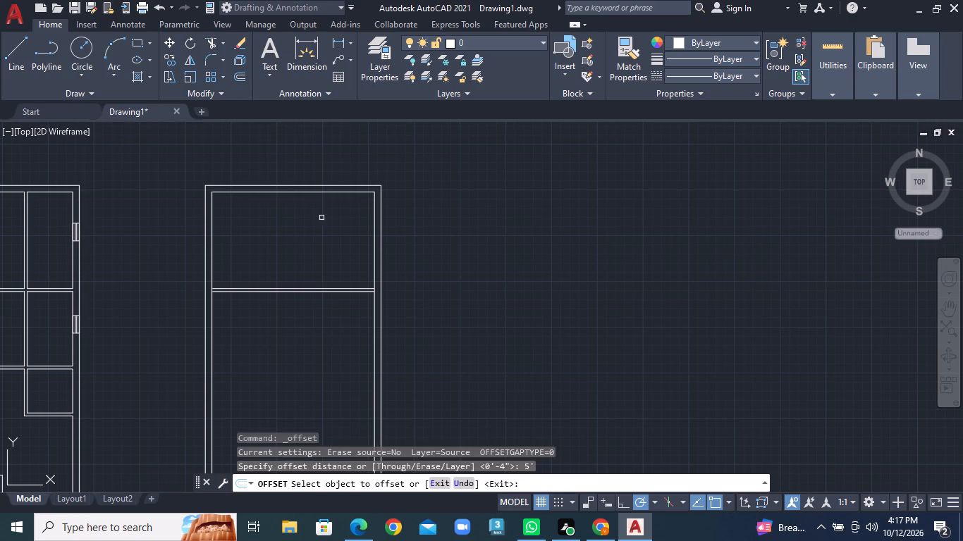
pyautogui.click(374, 268)
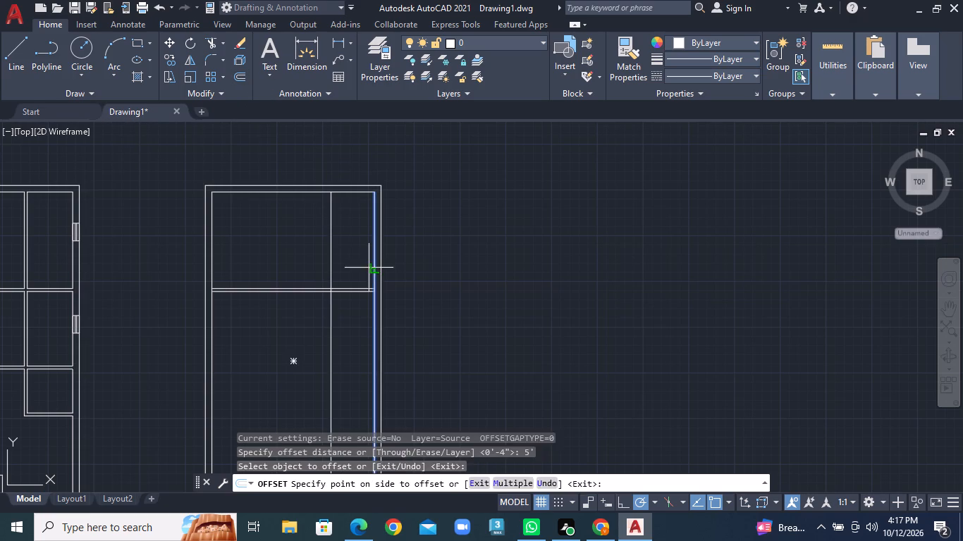
pyautogui.click(333, 266)
pyautogui.click(240, 78)
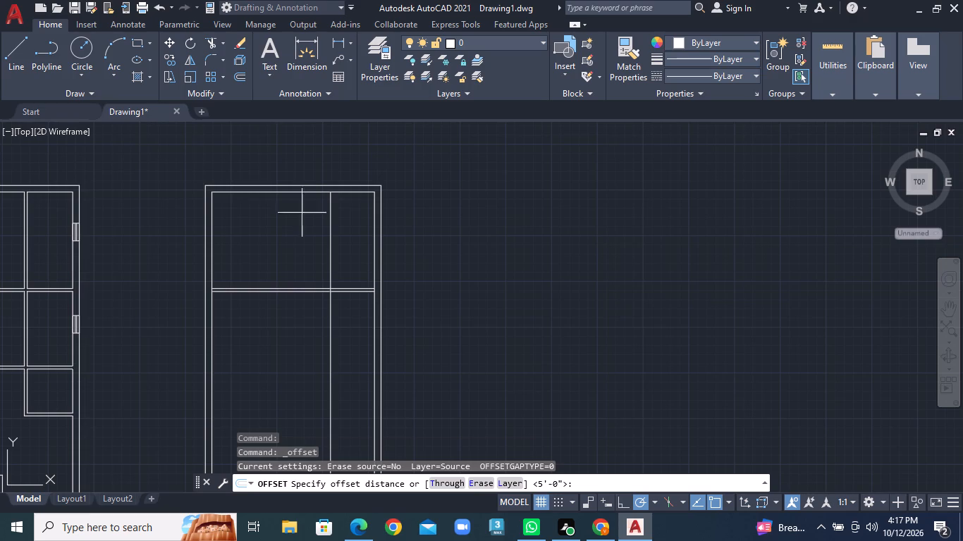
pyautogui.write('4"')
pyautogui.press('Return')
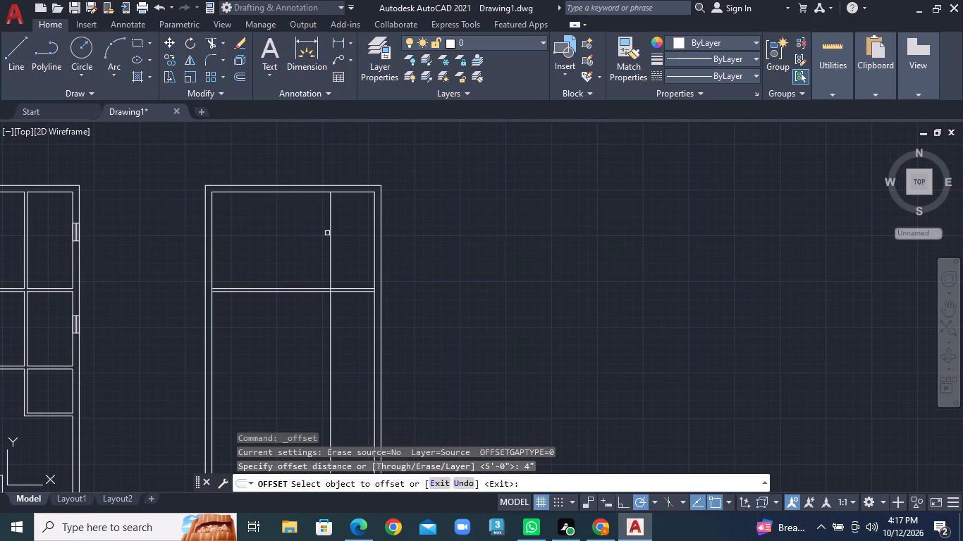
pyautogui.click(329, 235)
pyautogui.click(303, 235)
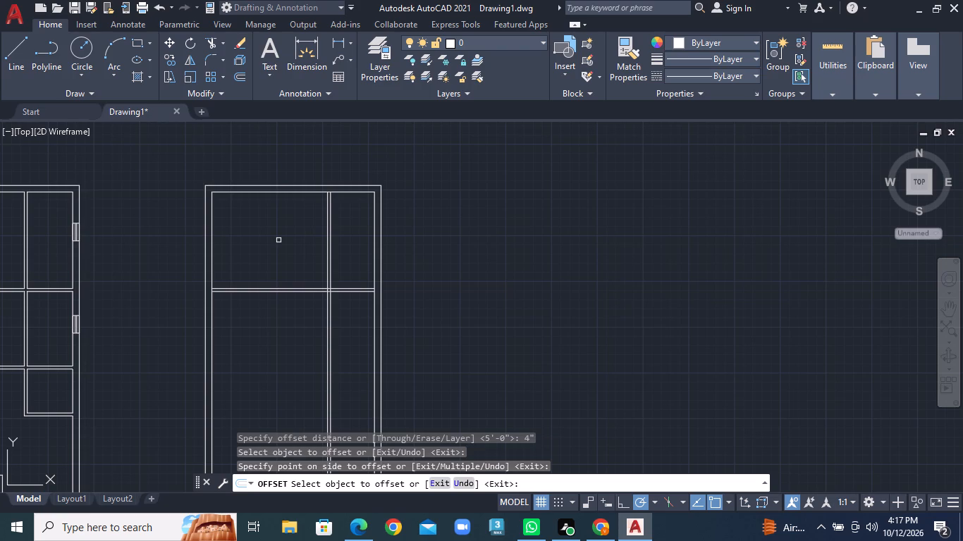
# Build a second 4" horizontal wall in the right plan by offsetting the first one's lower line 8'6" down, and that line 4" further down.
pyautogui.moveTo(283, 292); pyautogui.dragTo(244, 211, button='middle')
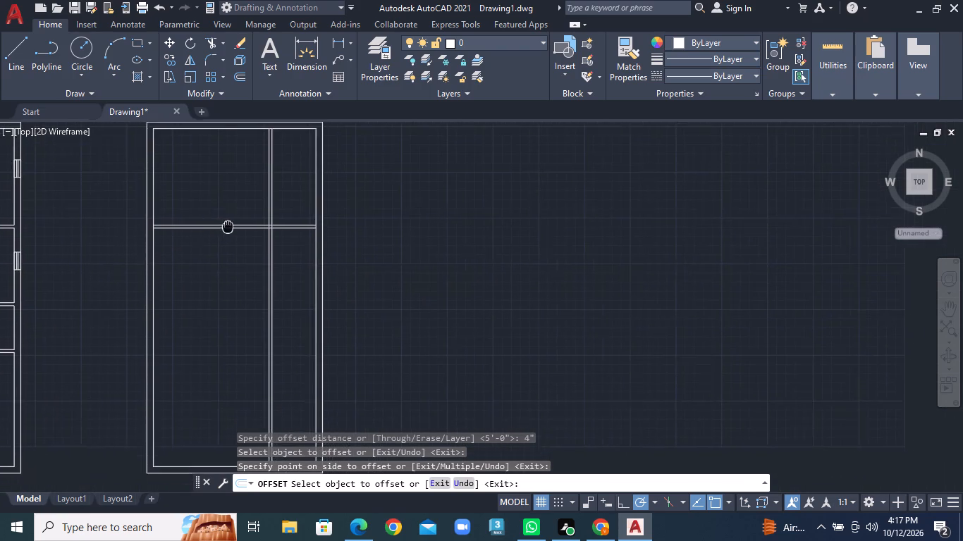
pyautogui.moveTo(244, 211); pyautogui.dragTo(243, 216, button='middle')
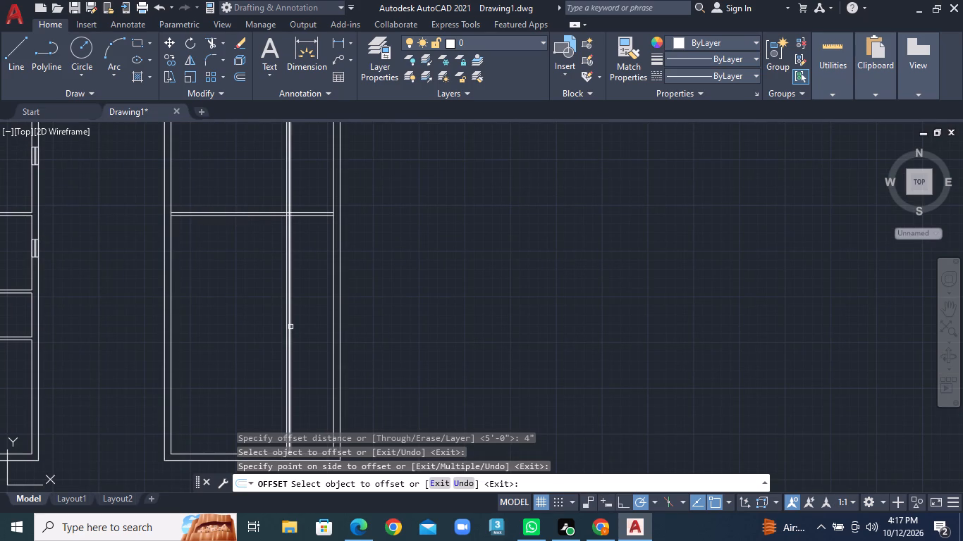
pyautogui.click(241, 77)
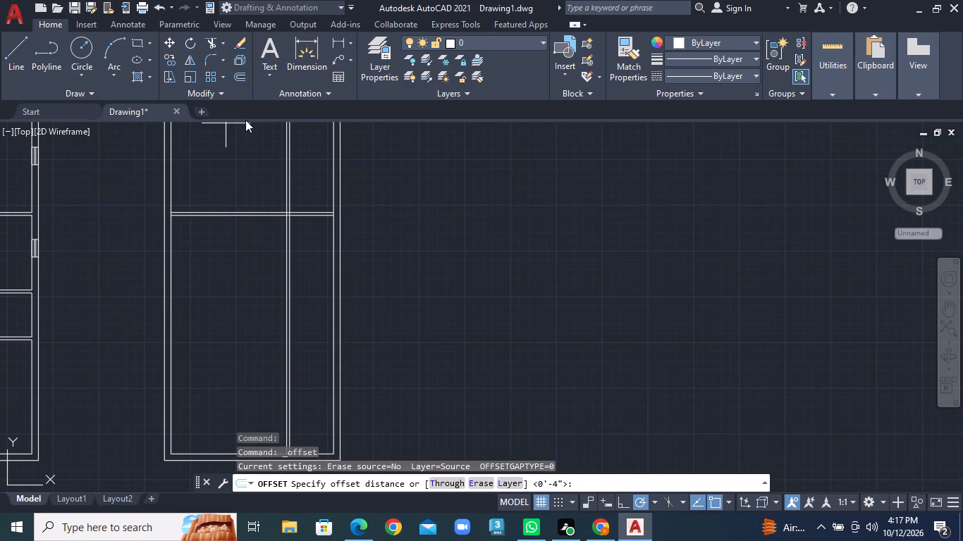
pyautogui.write("8'6")
pyautogui.hotkey('shift', '"')
pyautogui.press('Return')
pyautogui.scroll(1, 324, 248)
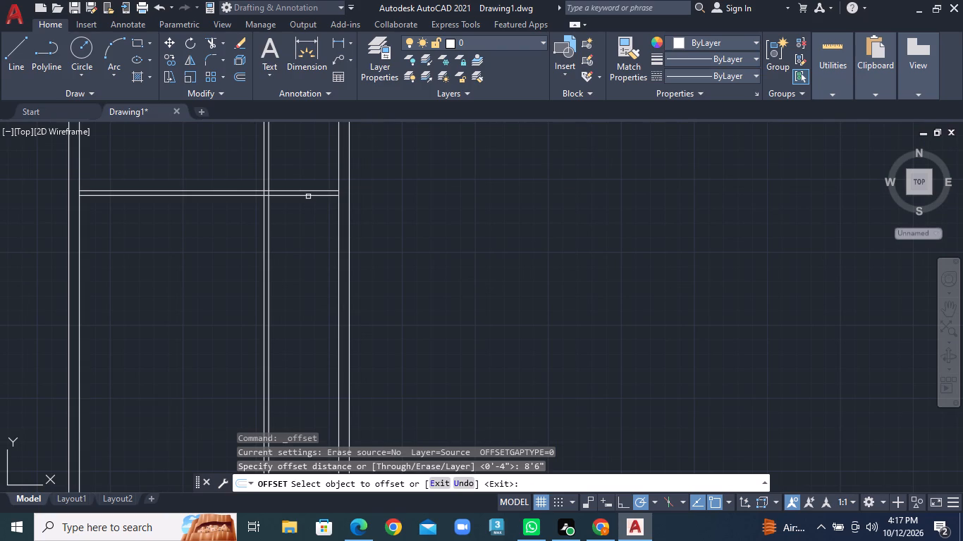
pyautogui.click(307, 196)
pyautogui.click(308, 256)
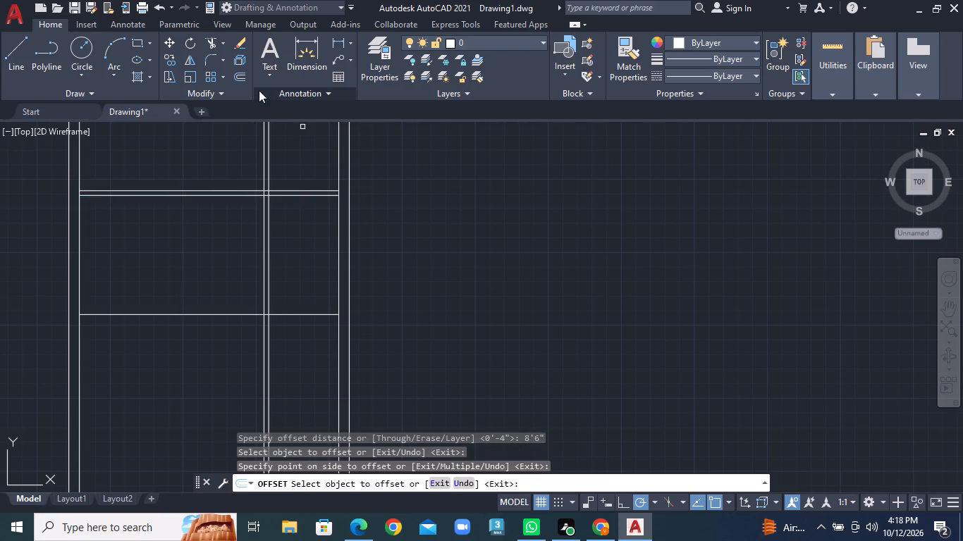
pyautogui.click(240, 77)
pyautogui.write('4"')
pyautogui.press('Return')
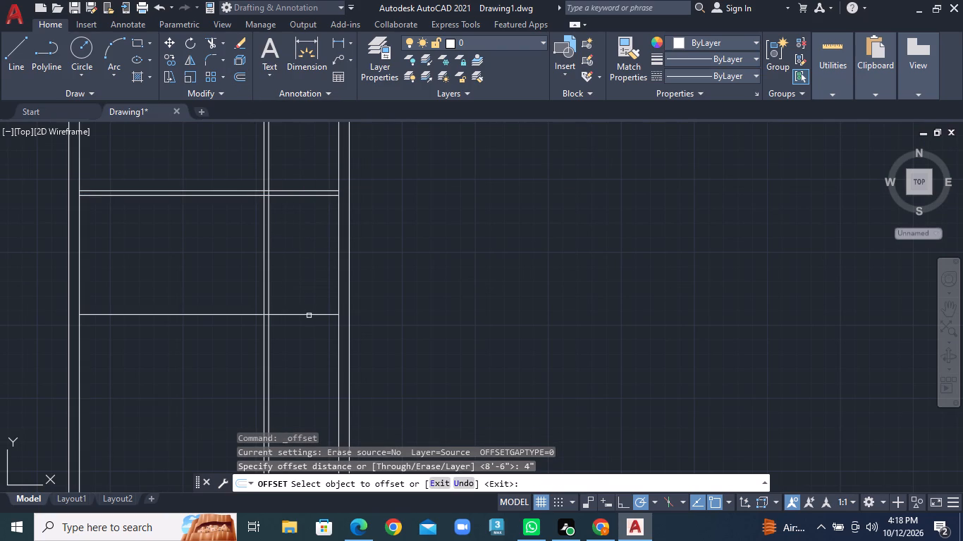
pyautogui.click(306, 314)
pyautogui.click(306, 341)
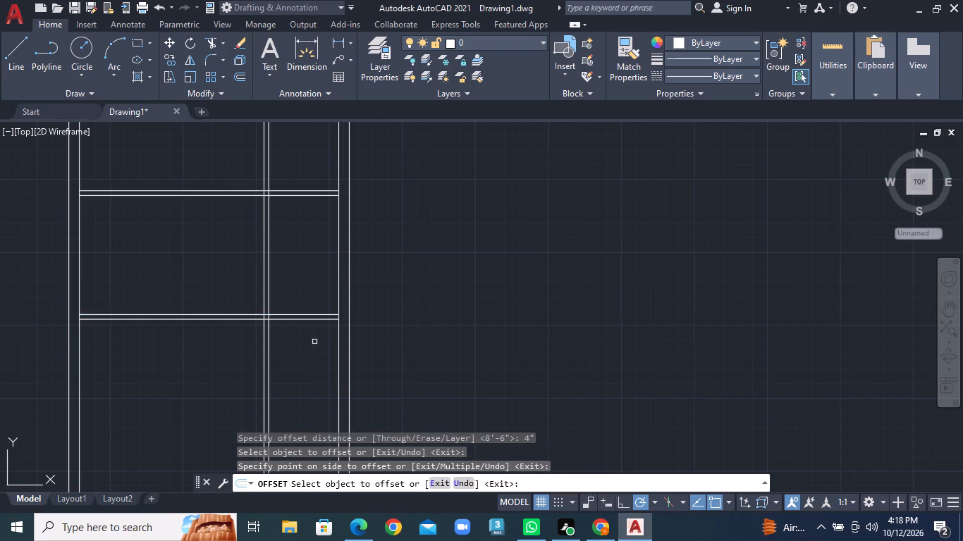
# Build a second 4" vertical wall in the right plan by offsetting the inner right wall line 8'7" inward, and that line 4" further left.
pyautogui.scroll(-1, 331, 324)
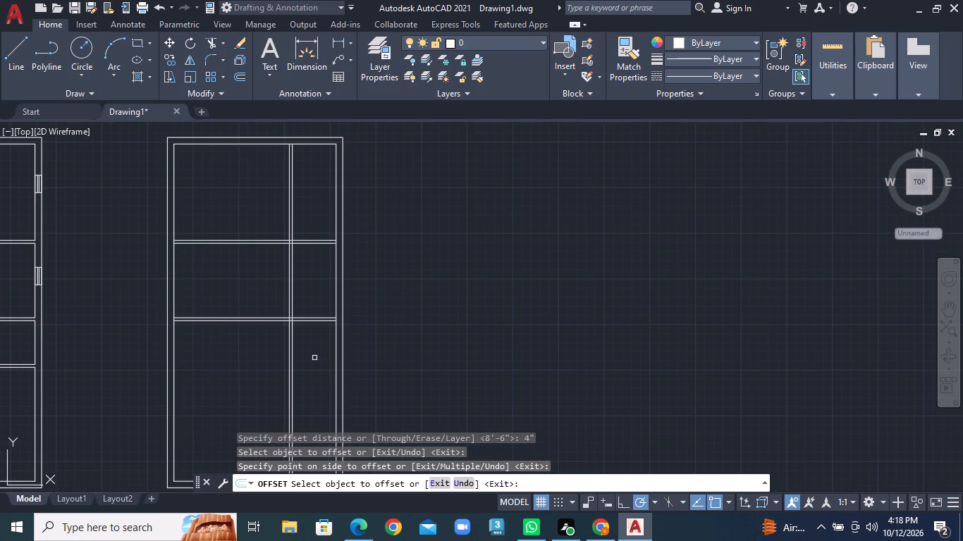
pyautogui.moveTo(314, 359); pyautogui.dragTo(310, 294, button='middle')
pyautogui.click(242, 79)
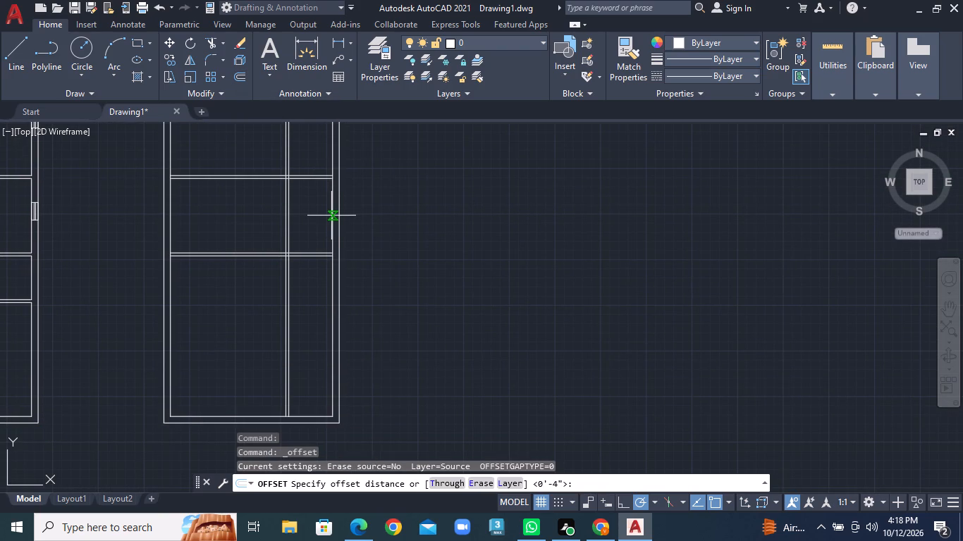
pyautogui.write('8\'7"')
pyautogui.press('Return')
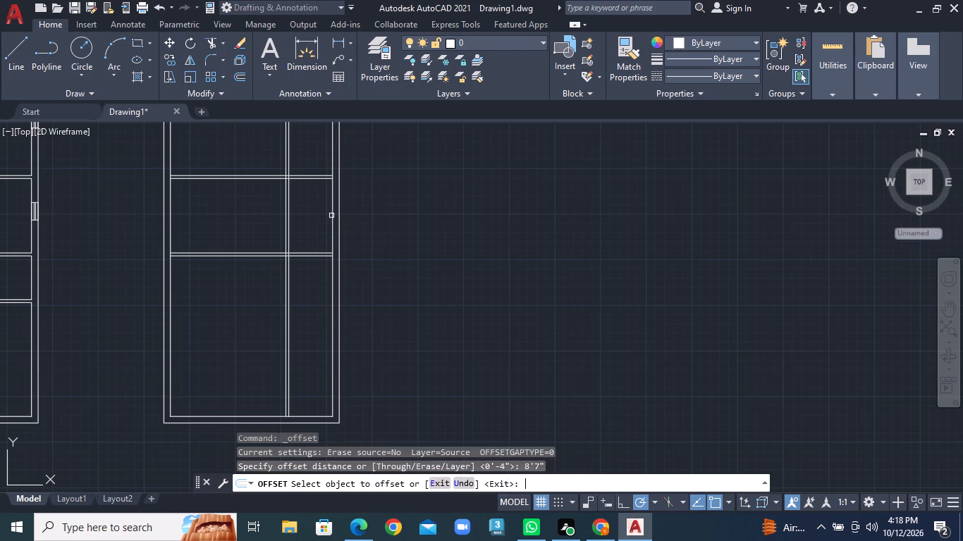
pyautogui.click(333, 342)
pyautogui.click(265, 343)
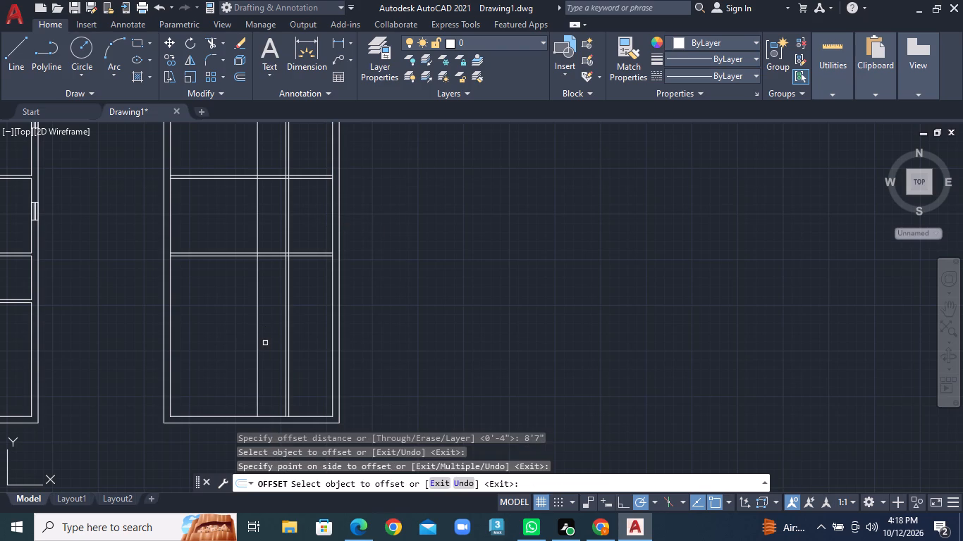
pyautogui.click(243, 76)
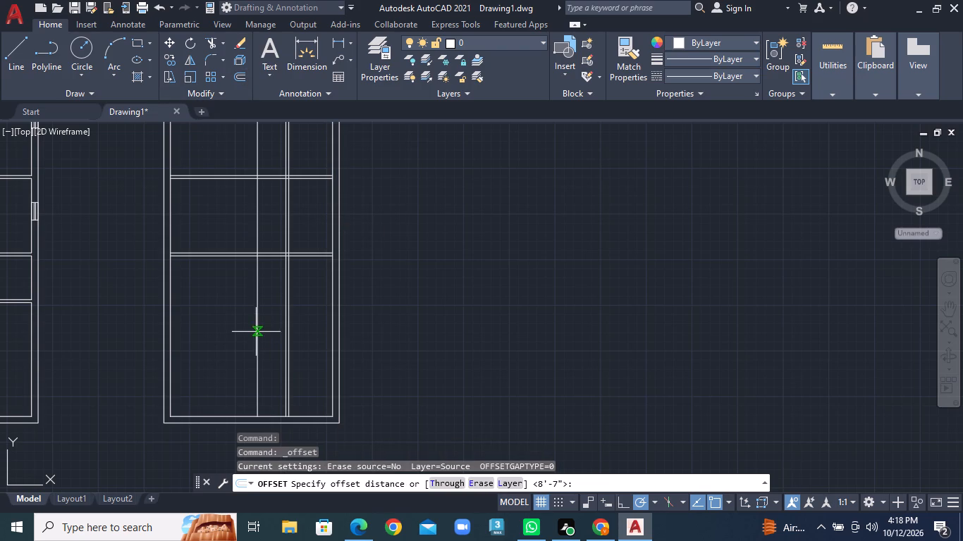
pyautogui.write('4"')
pyautogui.press('Return')
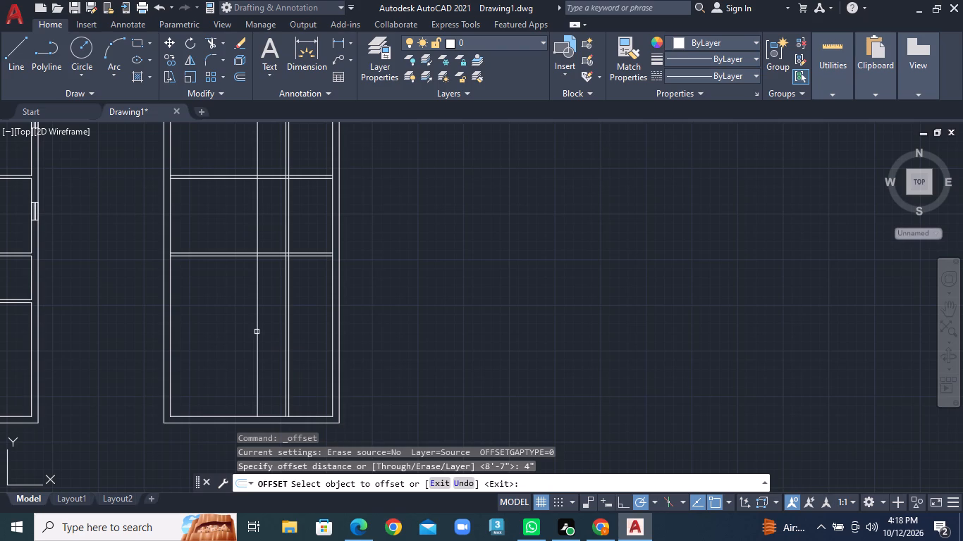
pyautogui.click(257, 339)
pyautogui.click(235, 341)
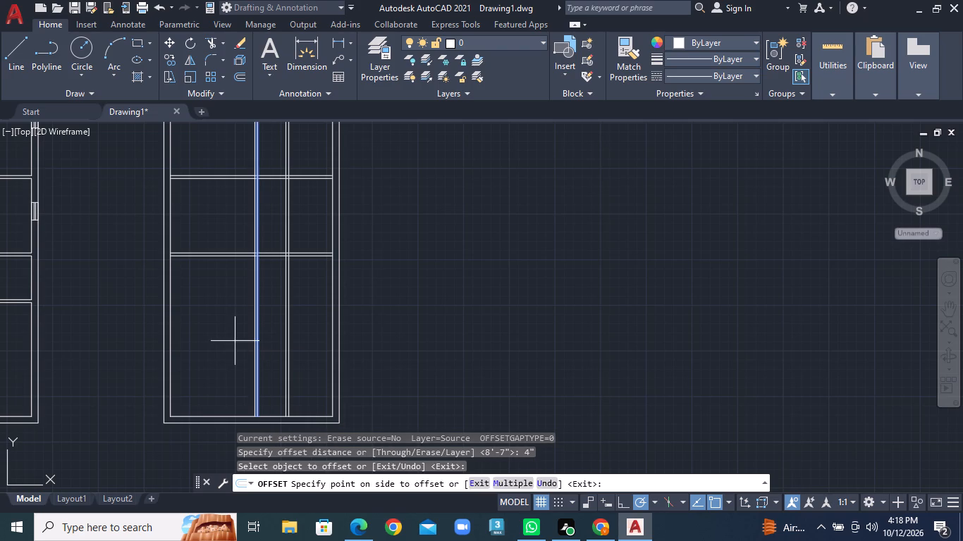
# Trim away both lines of the right plan's first vertical interior wall below the second horizontal wall.
pyautogui.click(221, 42)
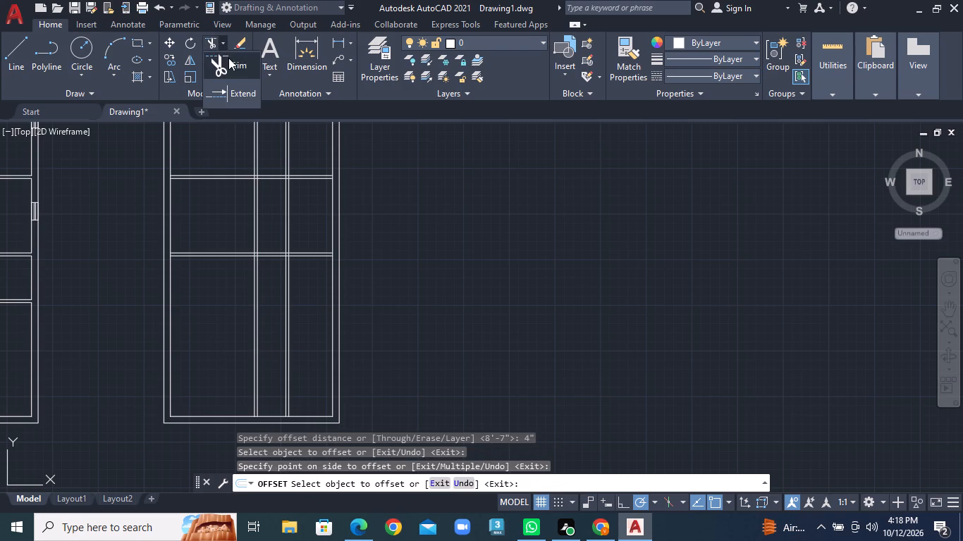
pyautogui.click(228, 63)
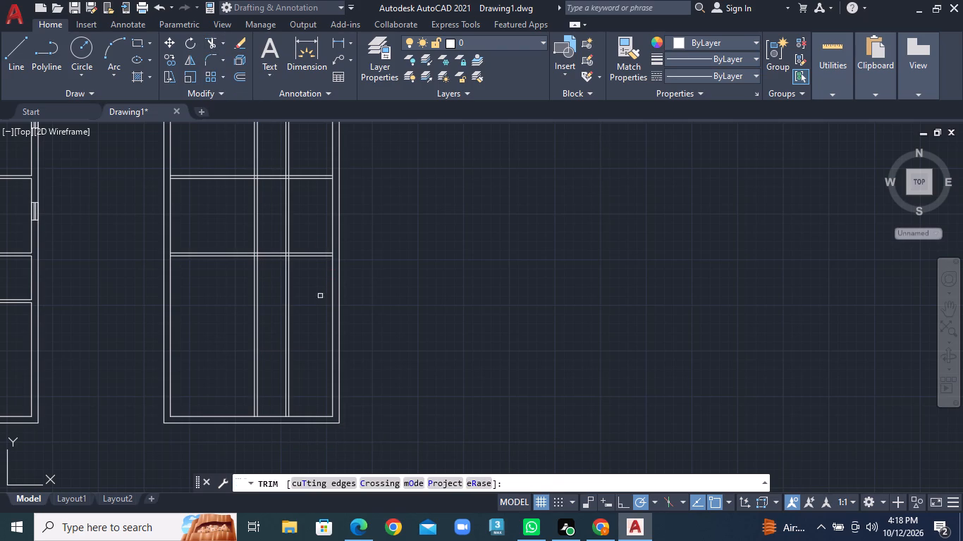
pyautogui.click(268, 304)
pyautogui.click(307, 304)
# Trim away both lines of the right plan's second vertical interior wall above the second horizontal wall, including the stubs inside the first horizontal wall.
pyautogui.click(227, 201)
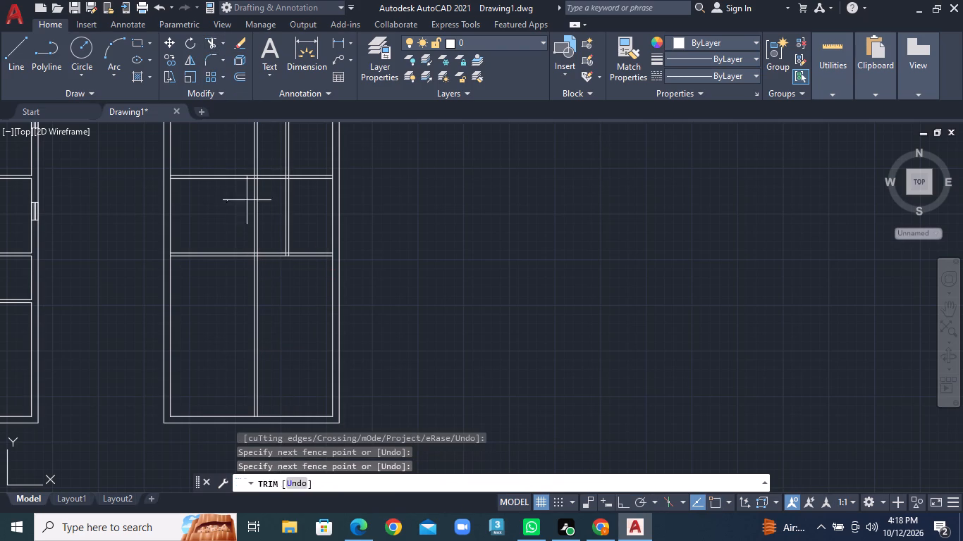
pyautogui.click(261, 197)
pyautogui.click(230, 144)
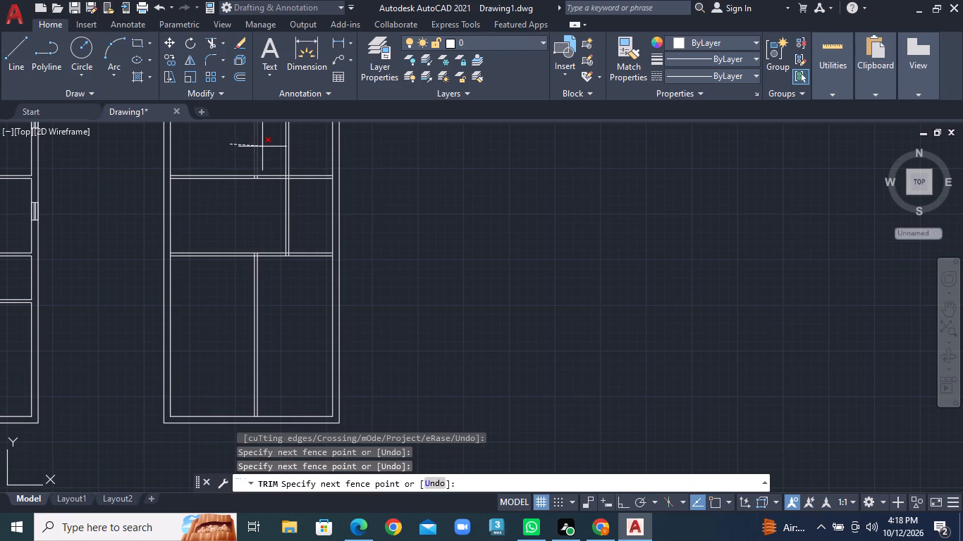
pyautogui.click(264, 147)
pyautogui.scroll(1, 263, 176)
pyautogui.scroll(-1, 263, 176)
pyautogui.scroll(5, 266, 175)
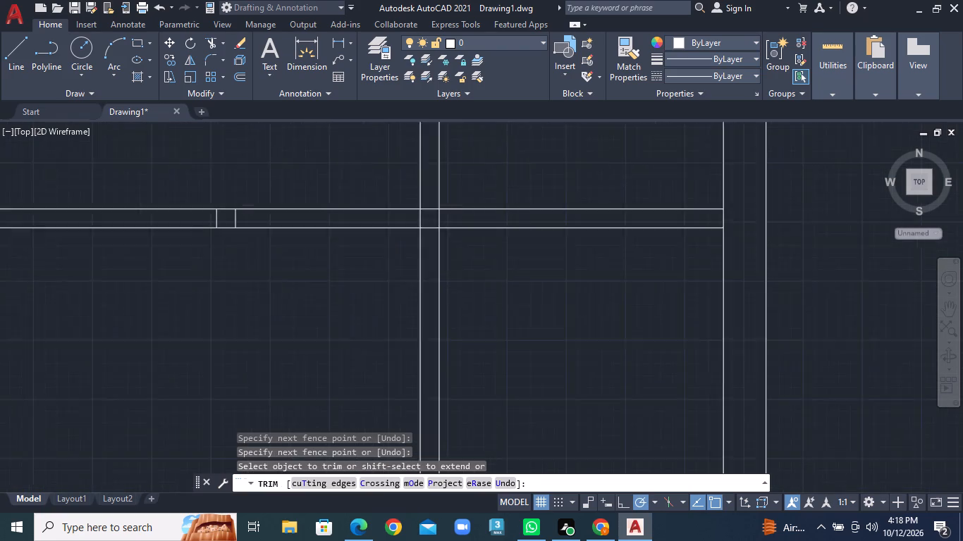
pyautogui.click(202, 247)
pyautogui.click(283, 242)
# Draw a 9" by 2' window rectangle within the left outer wall of the right plan's top-left room.
pyautogui.scroll(-3, 293, 287)
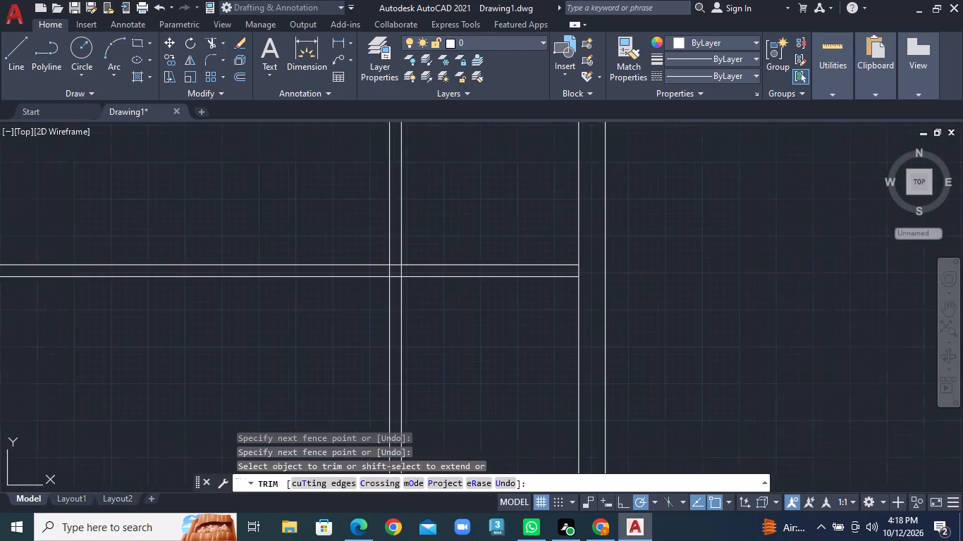
pyautogui.scroll(-3, 303, 306)
pyautogui.moveTo(308, 332); pyautogui.dragTo(295, 164, button='middle')
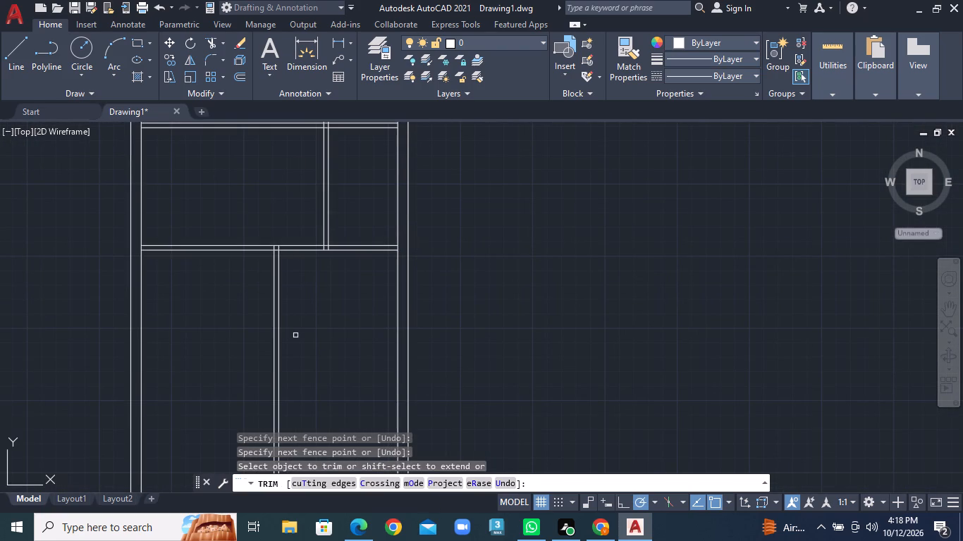
pyautogui.scroll(-3, 300, 332)
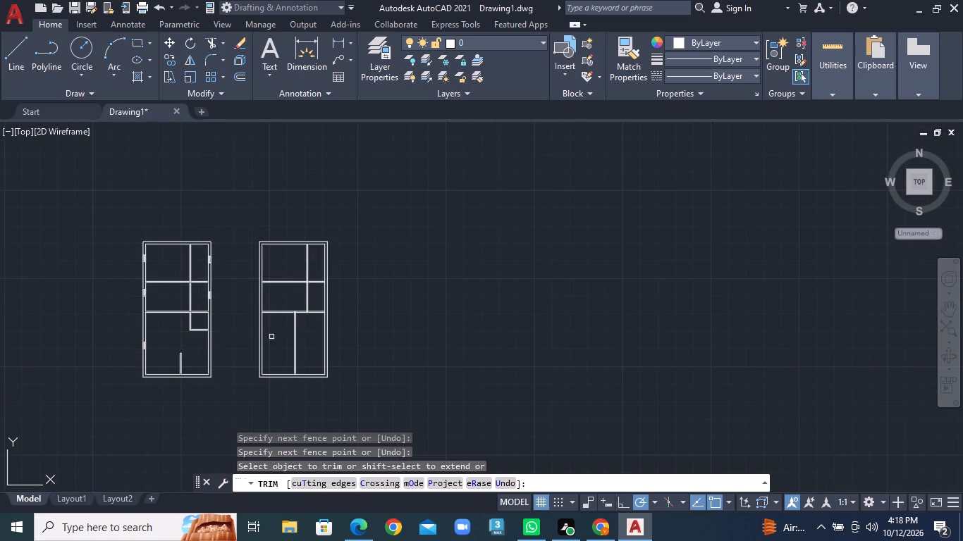
pyautogui.scroll(-2, 271, 337)
pyautogui.scroll(2, 235, 331)
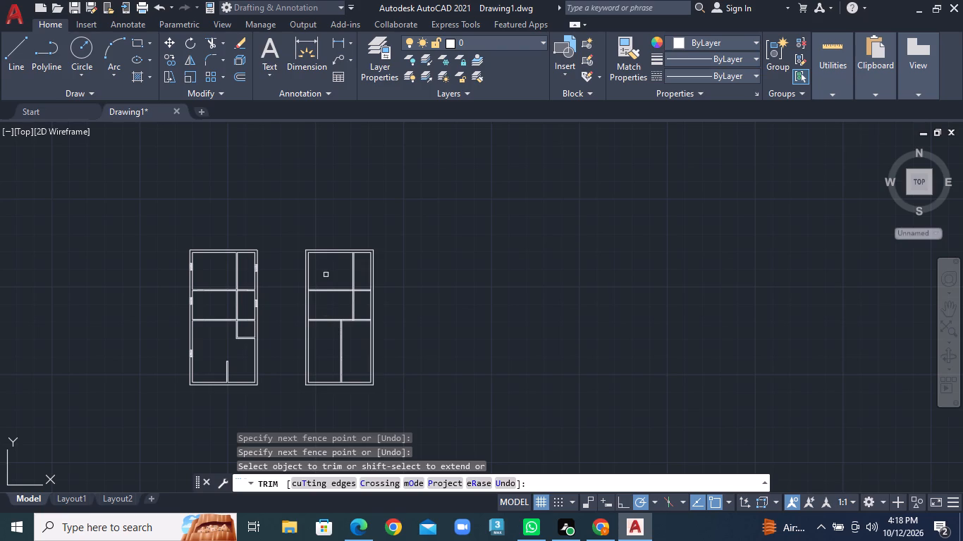
pyautogui.scroll(2, 323, 273)
pyautogui.moveTo(319, 285); pyautogui.dragTo(319, 228, button='middle')
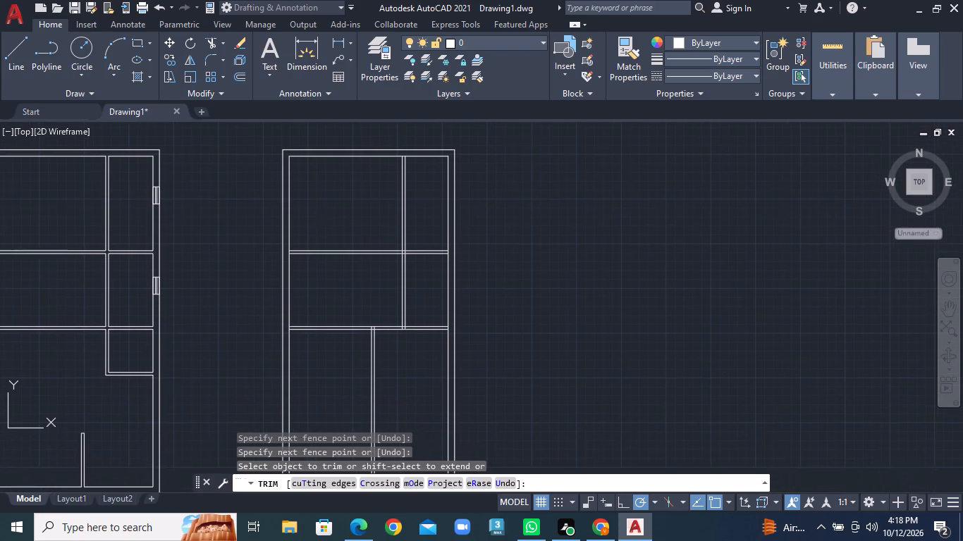
pyautogui.click(149, 42)
pyautogui.click(164, 73)
pyautogui.scroll(1, 307, 175)
pyautogui.scroll(-1, 307, 175)
pyautogui.scroll(2, 303, 176)
pyautogui.click(249, 206)
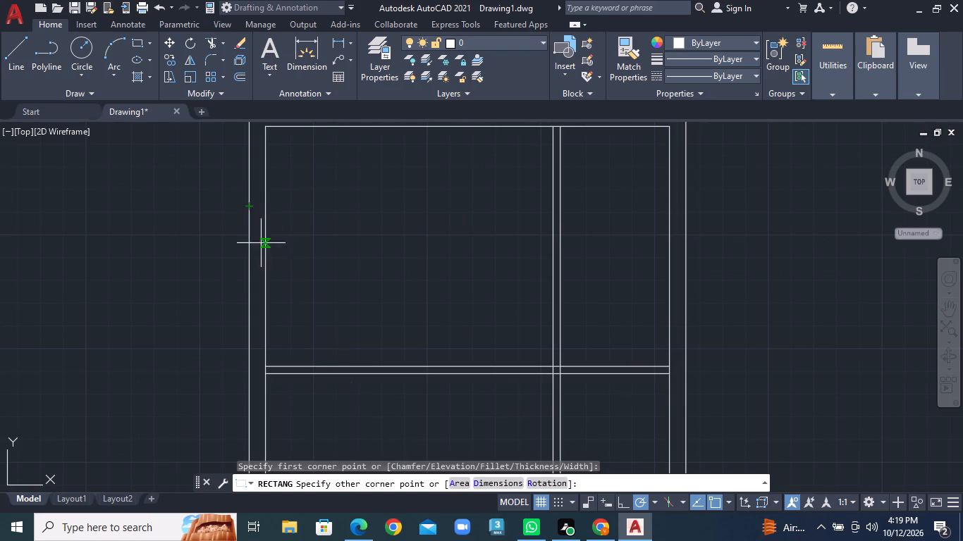
pyautogui.rightClick(266, 261)
pyautogui.click(322, 342)
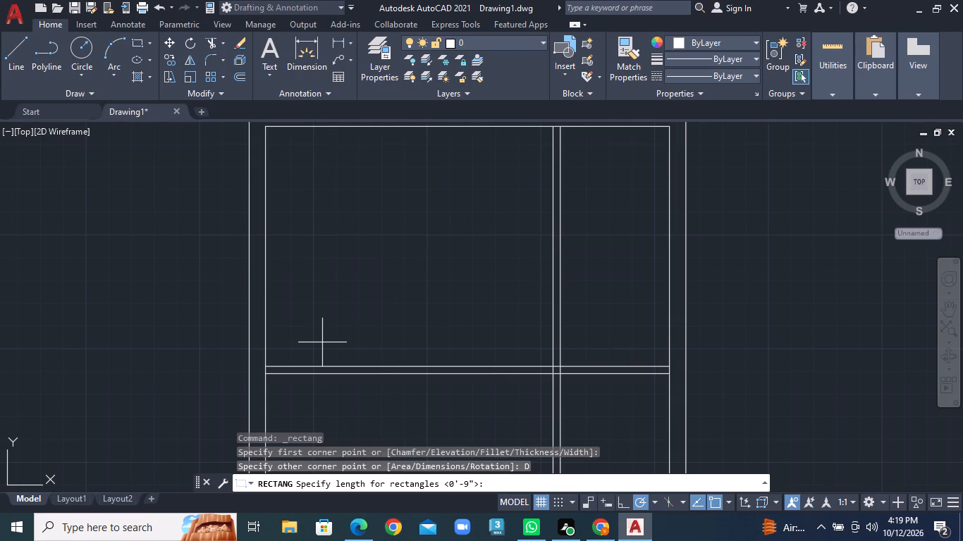
pyautogui.write('9"')
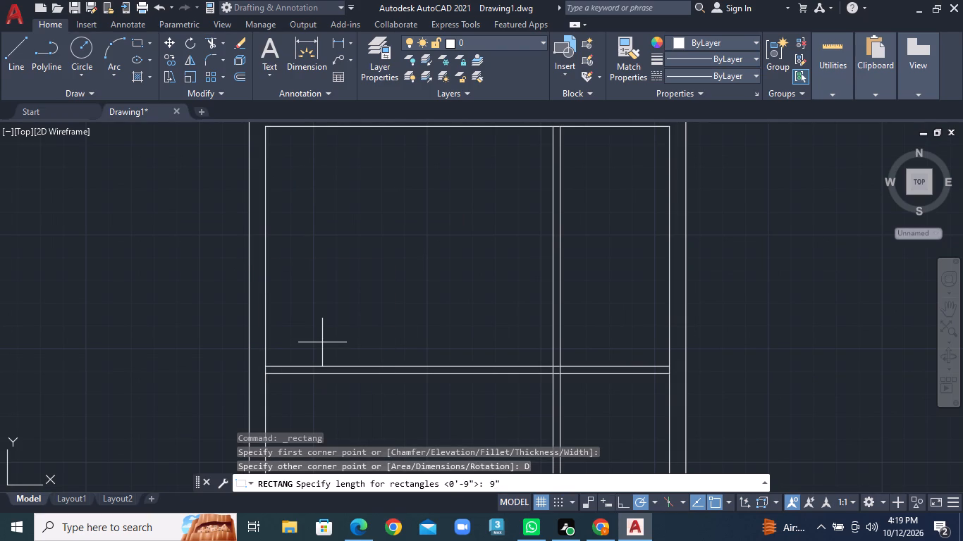
pyautogui.press('Return')
pyautogui.write("2'")
pyautogui.press('Return')
pyautogui.click(322, 342)
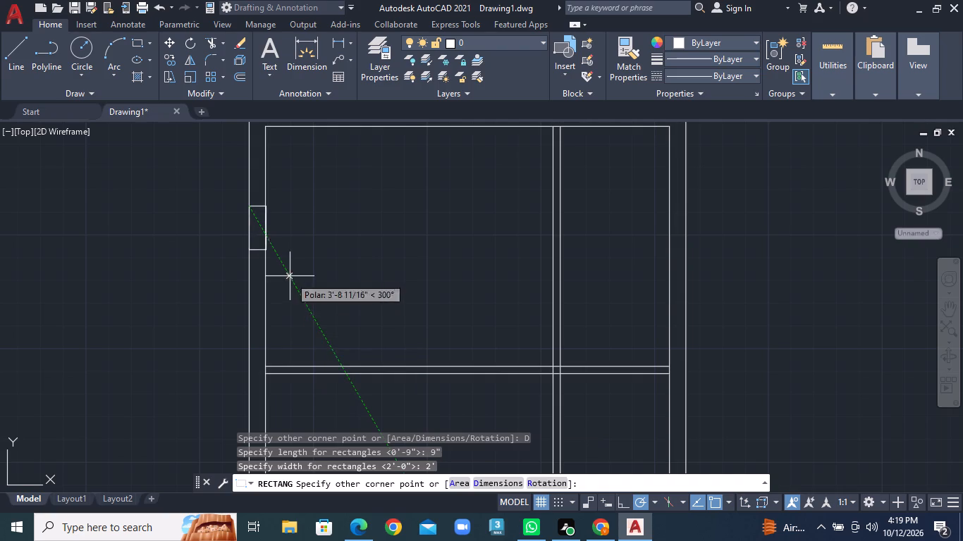
pyautogui.click(290, 276)
# Draw a vertical centre line through the new window, from its top edge's midpoint to its bottom edge's midpoint.
pyautogui.scroll(2, 249, 209)
pyautogui.click(9, 56)
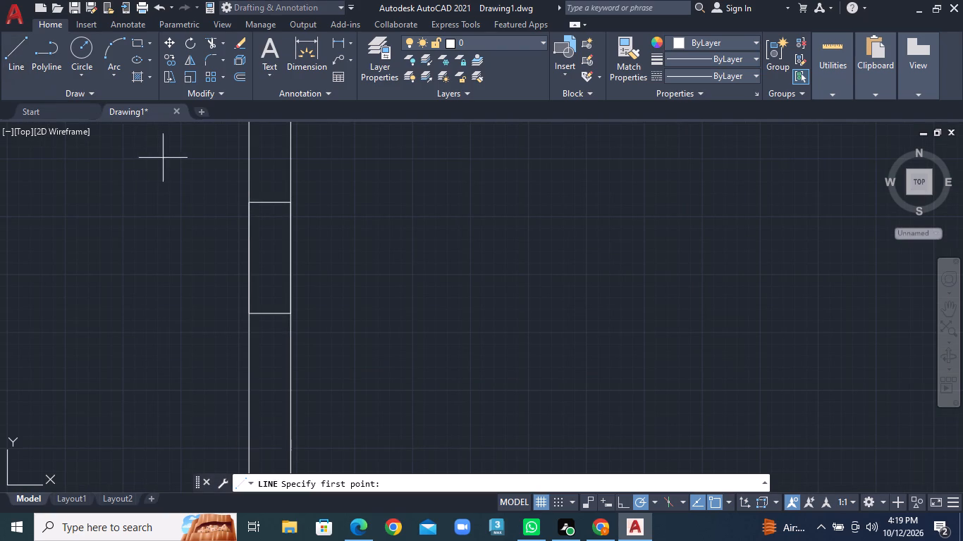
pyautogui.click(271, 202)
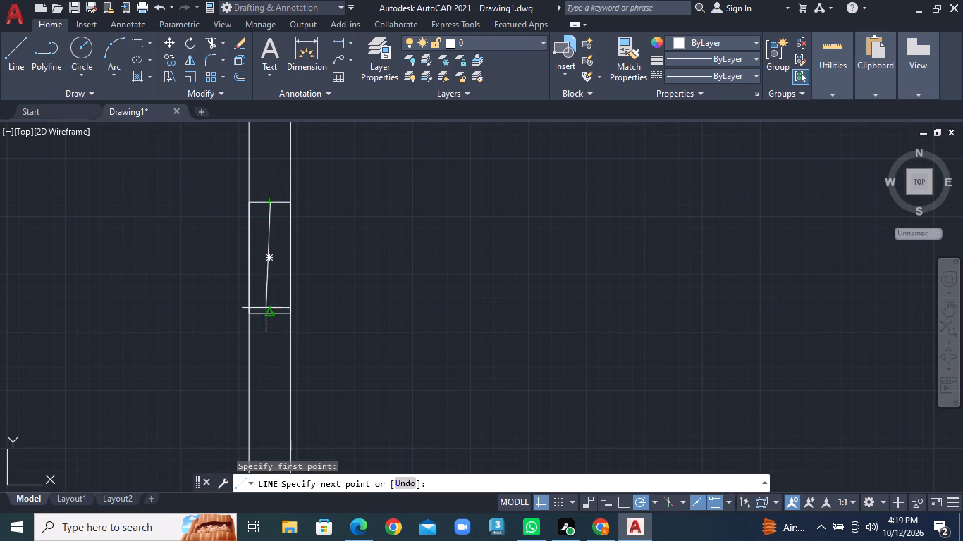
pyautogui.click(266, 315)
pyautogui.rightClick(266, 315)
pyautogui.click(282, 321)
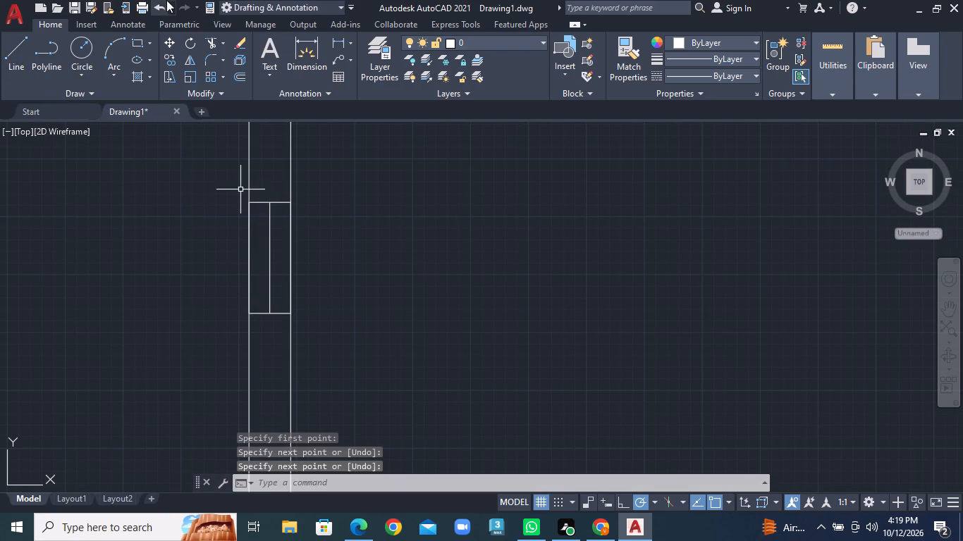
# Offset the window's centre line 1" to each side.
pyautogui.click(244, 75)
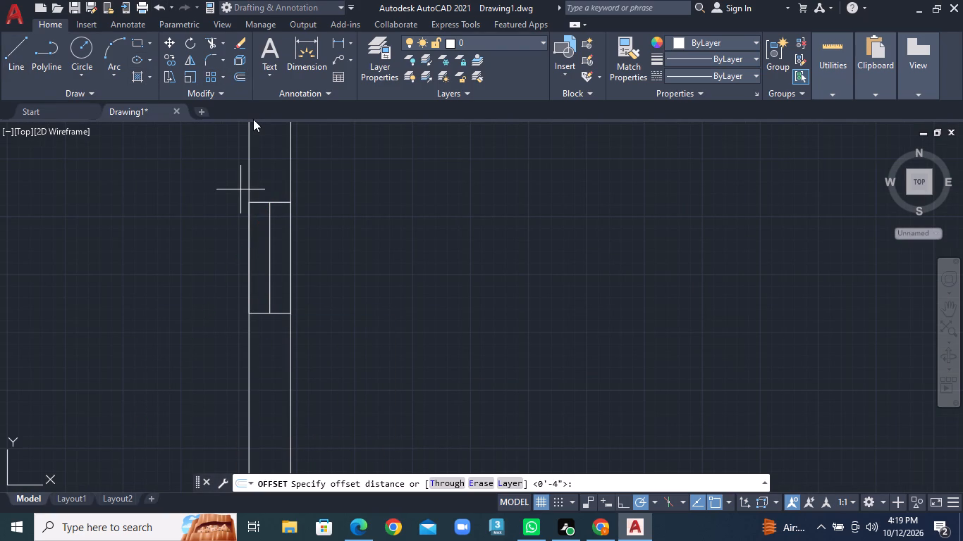
pyautogui.press('1')
pyautogui.hotkey('shift', '"')
pyautogui.press('Return')
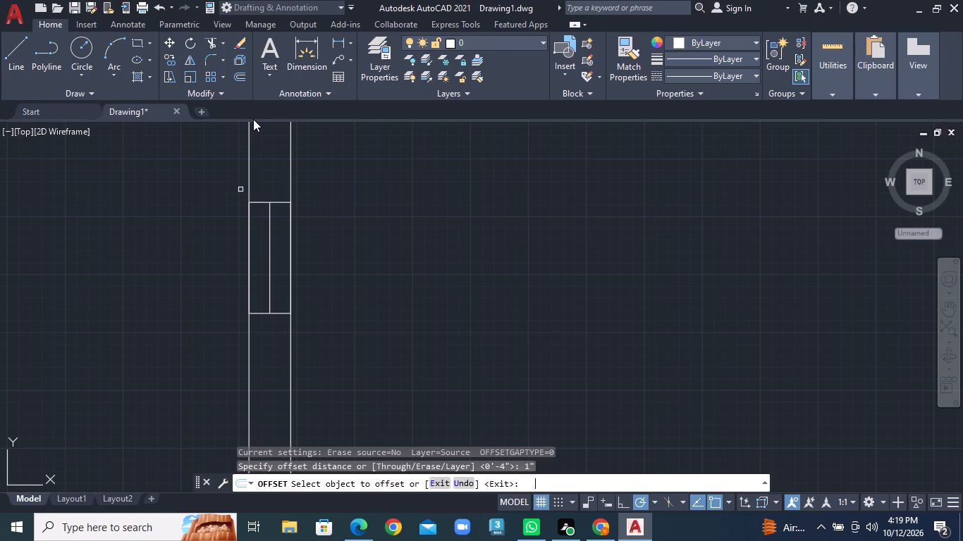
pyautogui.click(269, 241)
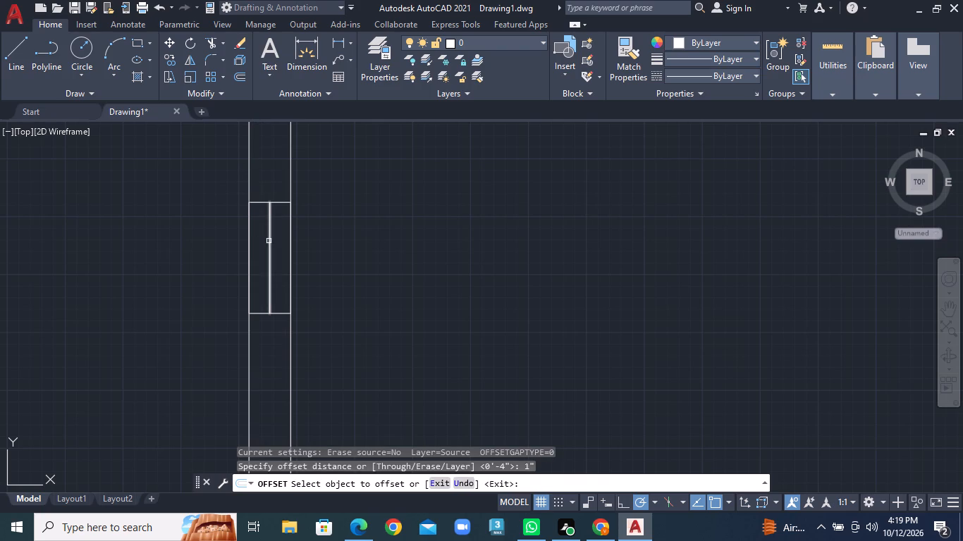
pyautogui.click(286, 242)
pyautogui.click(269, 242)
pyautogui.click(250, 242)
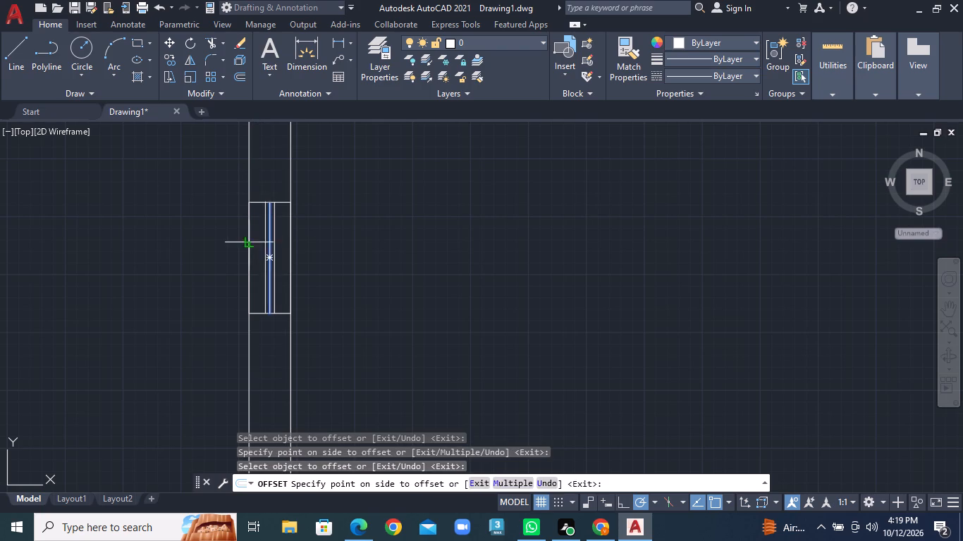
# Trim away the window's original centre line between the two offset lines.
pyautogui.click(225, 41)
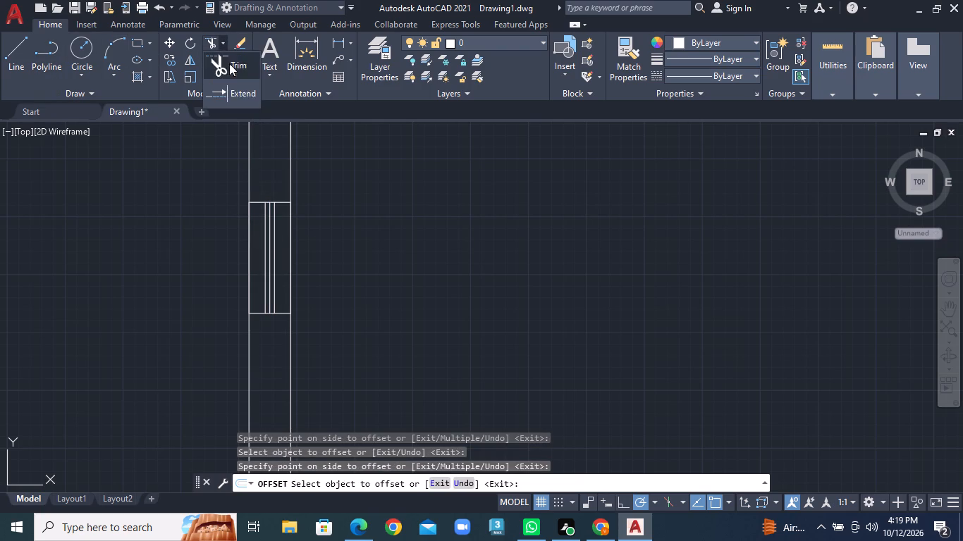
pyautogui.click(233, 67)
pyautogui.scroll(1, 280, 250)
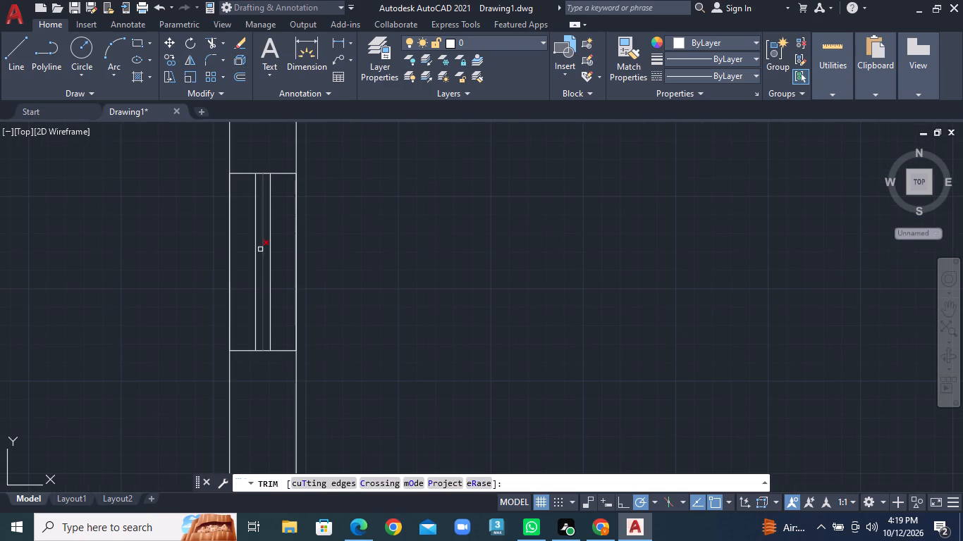
pyautogui.click(262, 249)
# Draw a 9" by 2' window rectangle in the right plan's left outer wall, between the two horizontal interior walls.
pyautogui.scroll(-6, 263, 249)
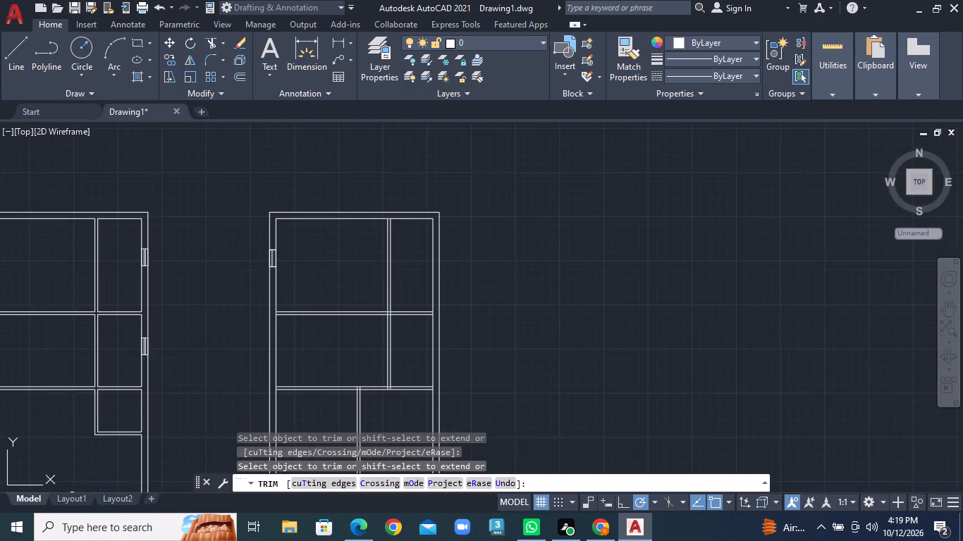
pyautogui.moveTo(292, 296); pyautogui.dragTo(301, 199, button='middle')
pyautogui.scroll(-1, 292, 296)
pyautogui.scroll(1, 293, 271)
pyautogui.scroll(1, 301, 199)
pyautogui.scroll(1, 284, 311)
pyautogui.moveTo(284, 311); pyautogui.dragTo(289, 263, button='middle')
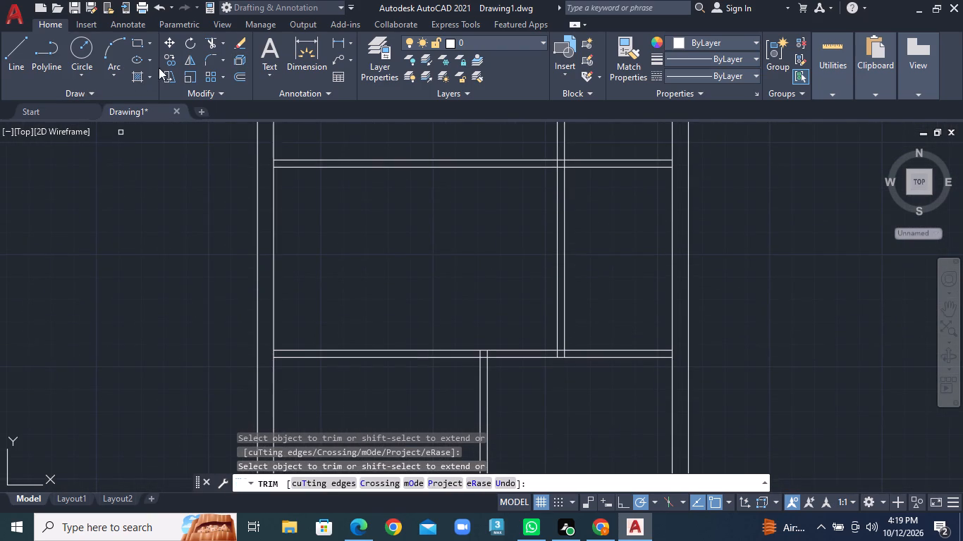
pyautogui.click(149, 43)
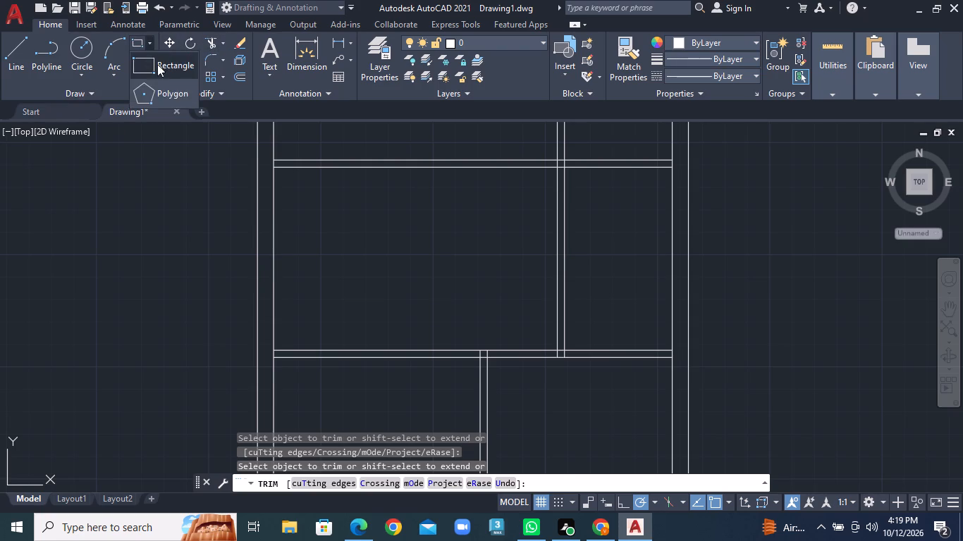
pyautogui.click(161, 69)
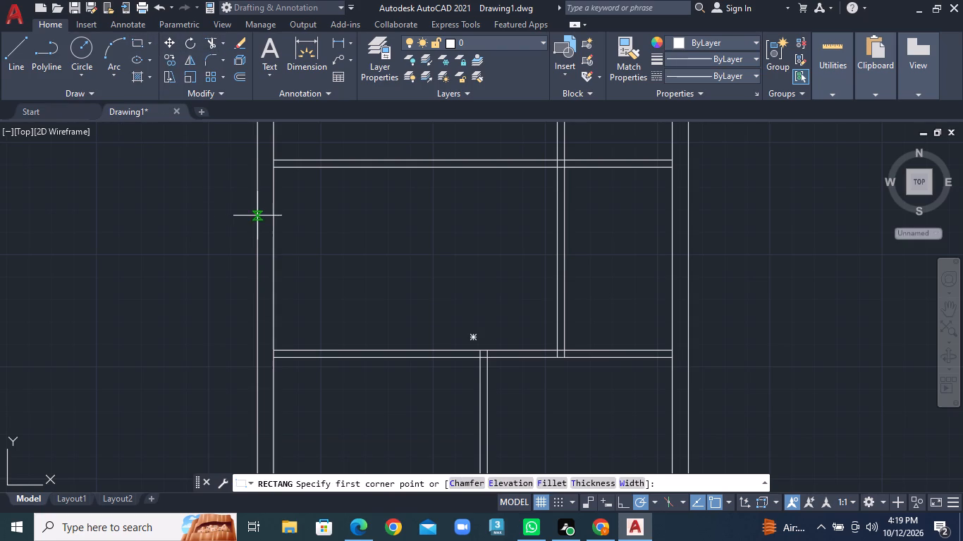
pyautogui.click(257, 216)
pyautogui.scroll(1, 271, 251)
pyautogui.rightClick(271, 251)
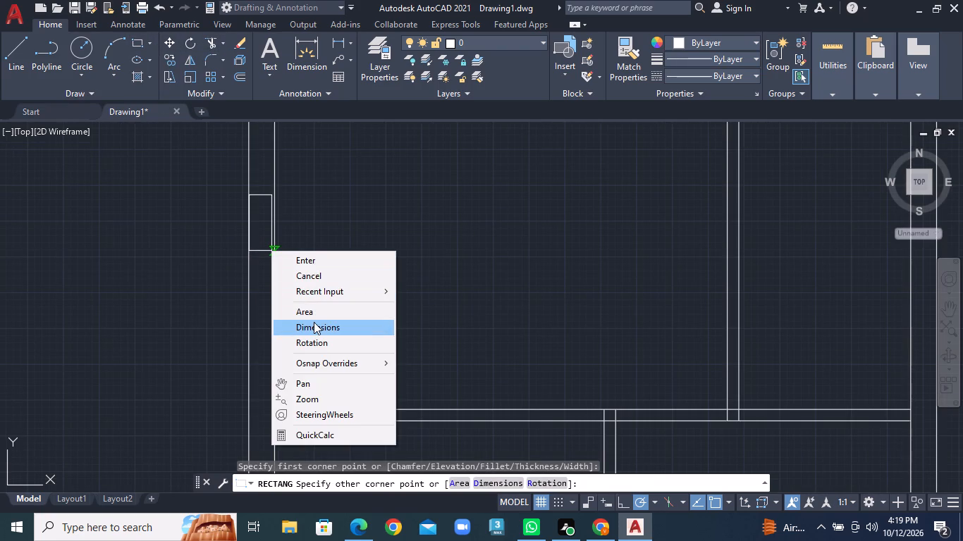
pyautogui.click(314, 322)
pyautogui.write('9"')
pyautogui.press('Return')
pyautogui.write("2'")
pyautogui.press('Return')
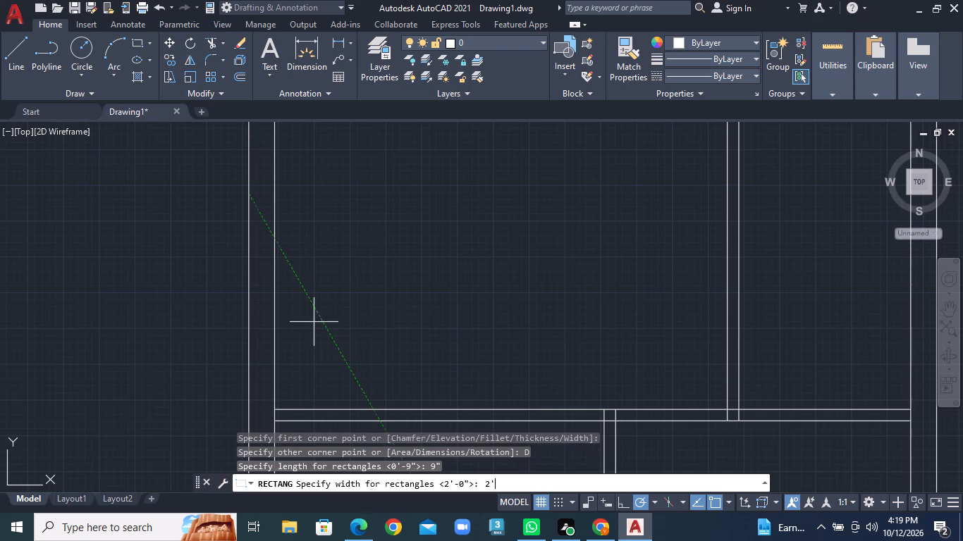
pyautogui.click(314, 322)
pyautogui.click(317, 303)
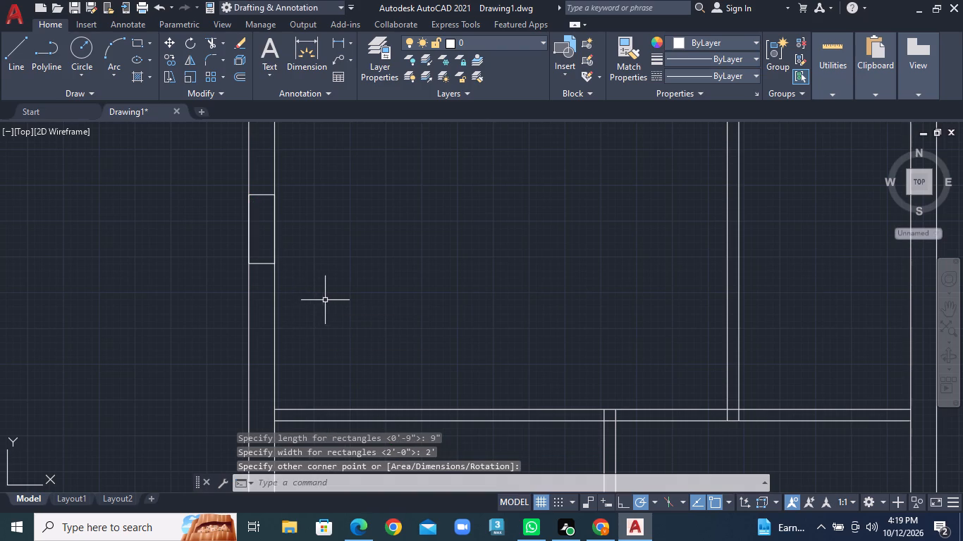
# Draw a vertical centre line through the second window, joining the midpoints of its top and bottom edges.
pyautogui.click(16, 58)
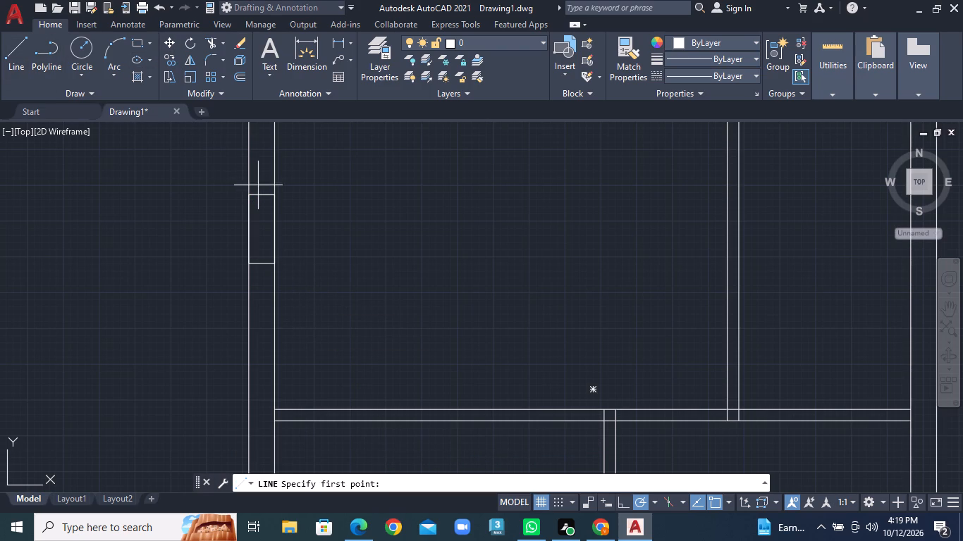
pyautogui.click(260, 194)
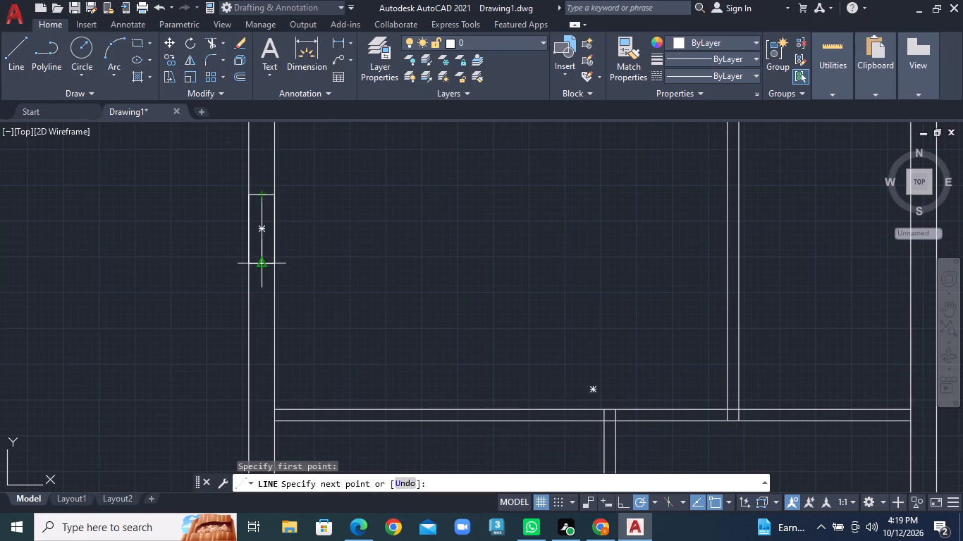
pyautogui.click(264, 262)
pyautogui.rightClick(264, 262)
pyautogui.click(290, 274)
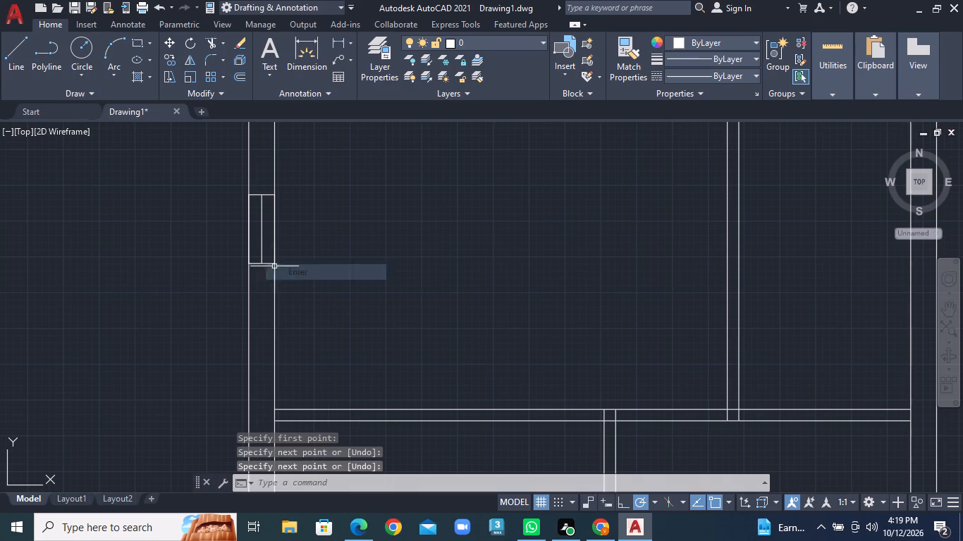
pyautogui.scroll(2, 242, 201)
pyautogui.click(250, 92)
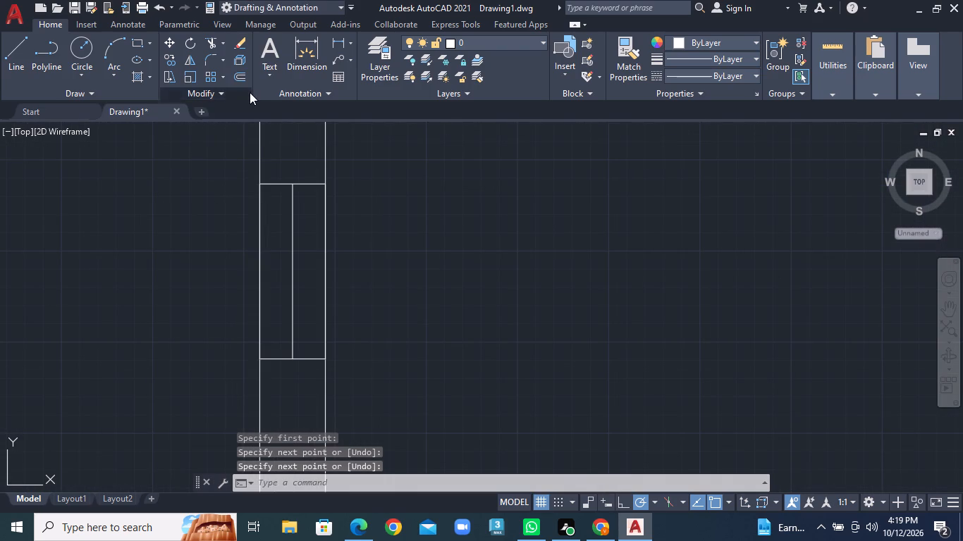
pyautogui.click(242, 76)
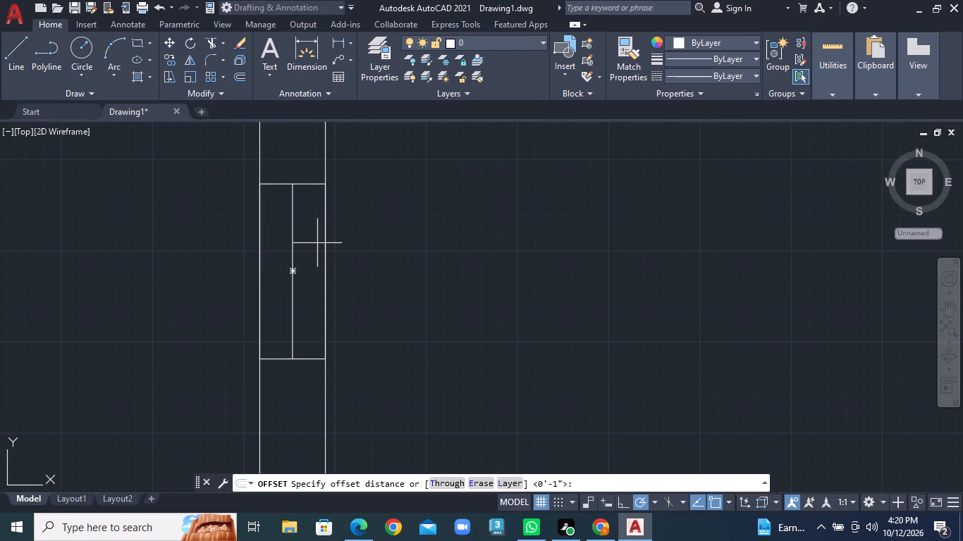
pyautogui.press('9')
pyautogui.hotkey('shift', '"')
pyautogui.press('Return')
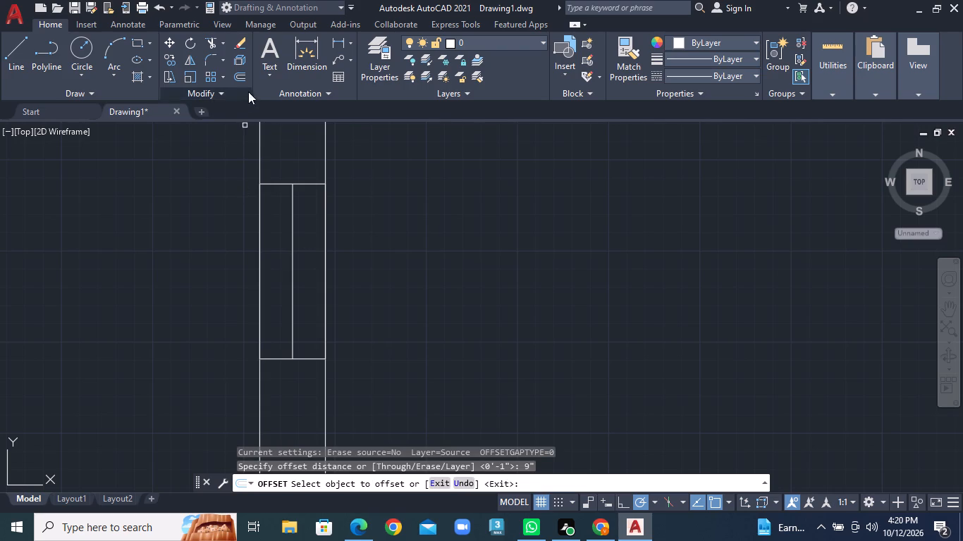
# Offset the second left-wall window's centre line 1" to each side.
pyautogui.click(240, 74)
pyautogui.write('1"')
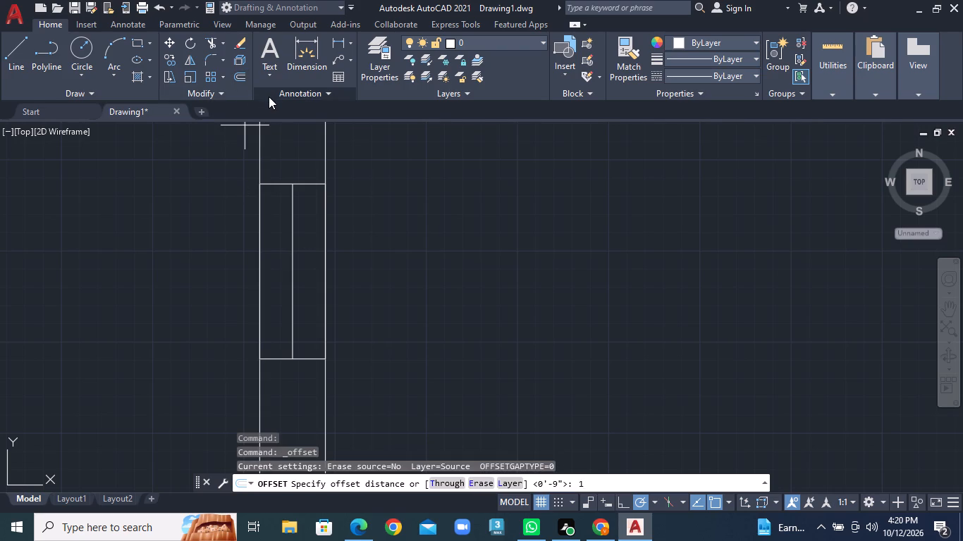
pyautogui.press('Return')
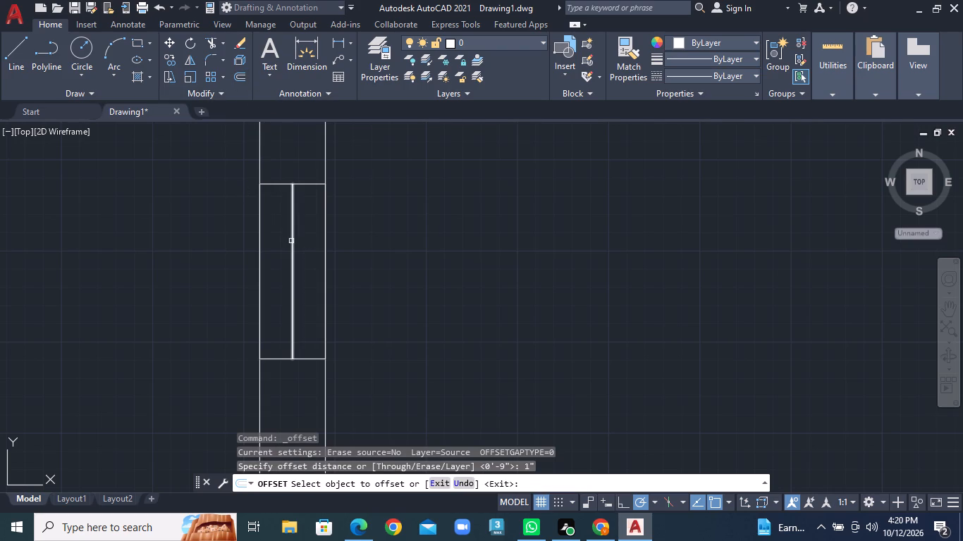
pyautogui.click(291, 241)
pyautogui.click(307, 241)
pyautogui.click(293, 242)
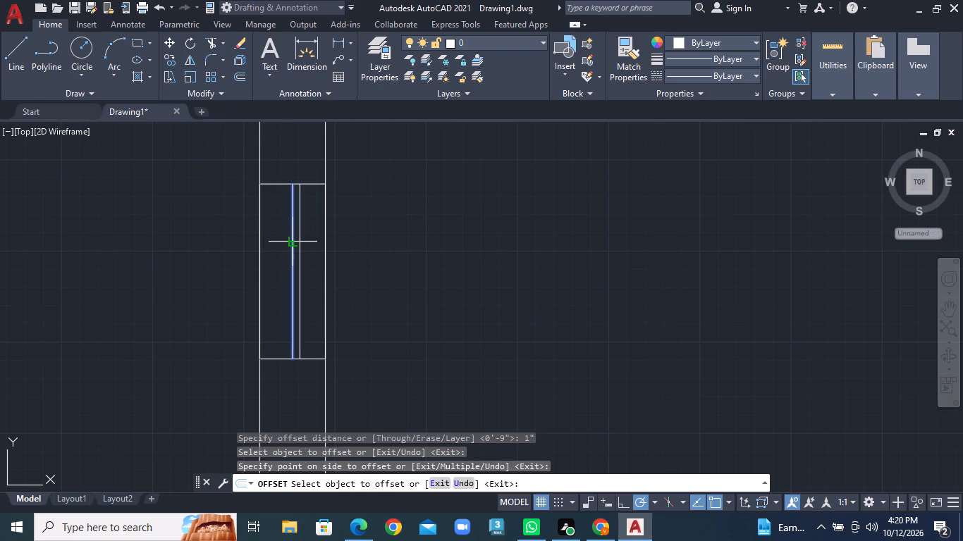
pyautogui.click(271, 244)
# Trim away the second window's original centre line between its two offset lines.
pyautogui.click(222, 43)
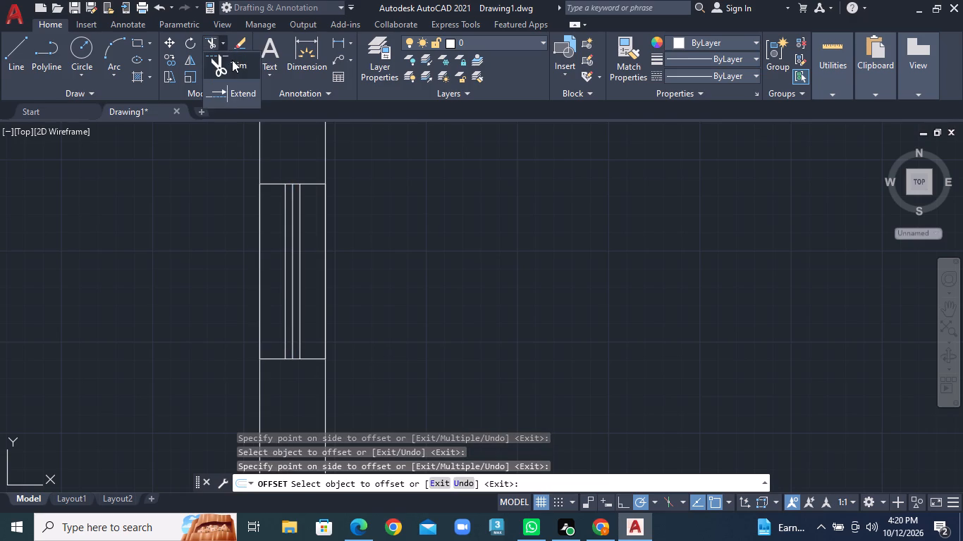
pyautogui.click(232, 60)
pyautogui.click(292, 199)
# Draw a 9" by 2' window rectangle in the right plan's left outer wall, beside the lower-left room.
pyautogui.scroll(-3, 297, 218)
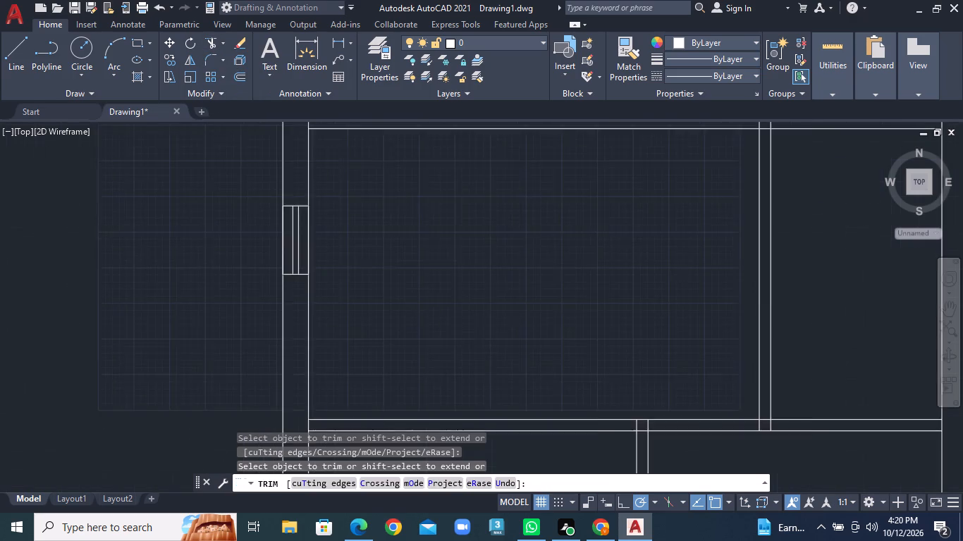
pyautogui.scroll(-2, 300, 236)
pyautogui.scroll(-2, 328, 309)
pyautogui.moveTo(336, 328); pyautogui.dragTo(316, 209, button='middle')
pyautogui.scroll(1, 290, 276)
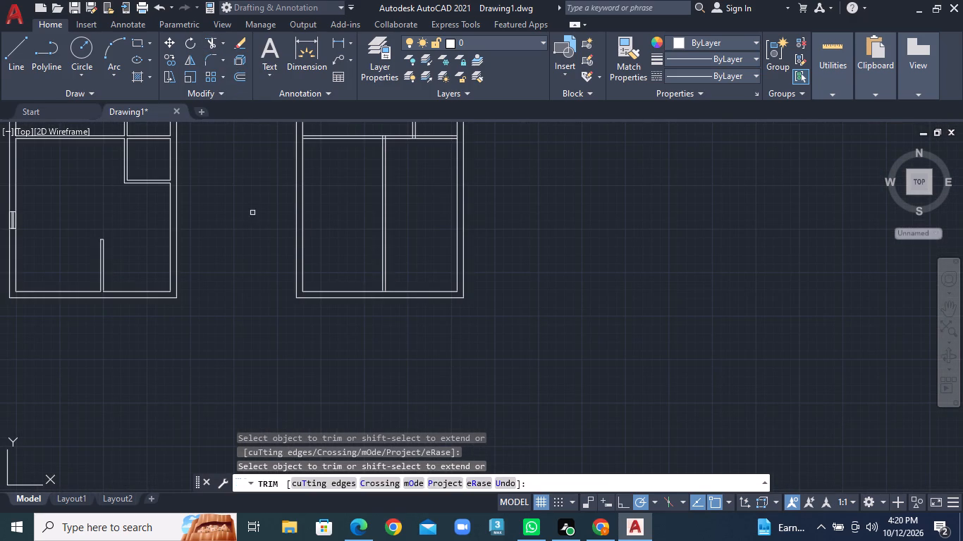
pyautogui.click(150, 42)
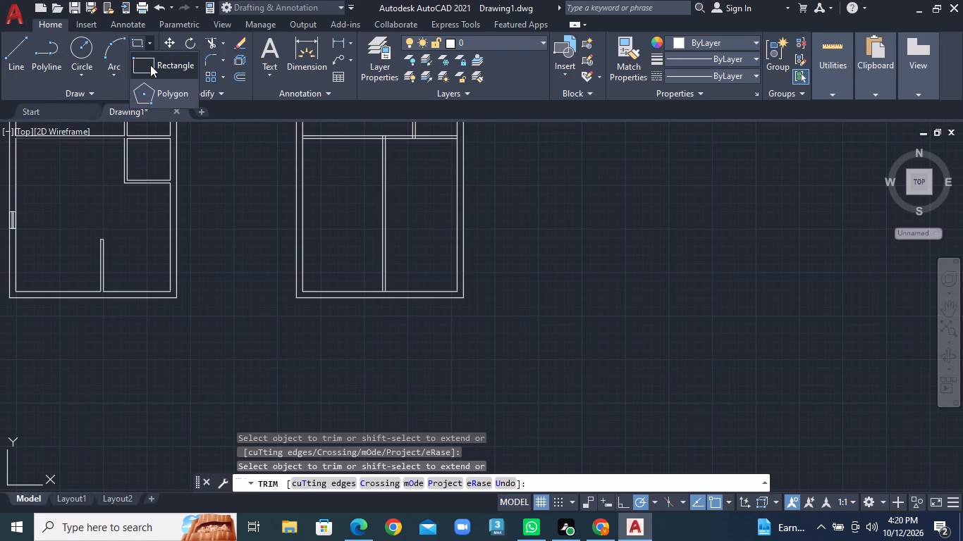
pyautogui.click(150, 65)
pyautogui.scroll(1, 293, 218)
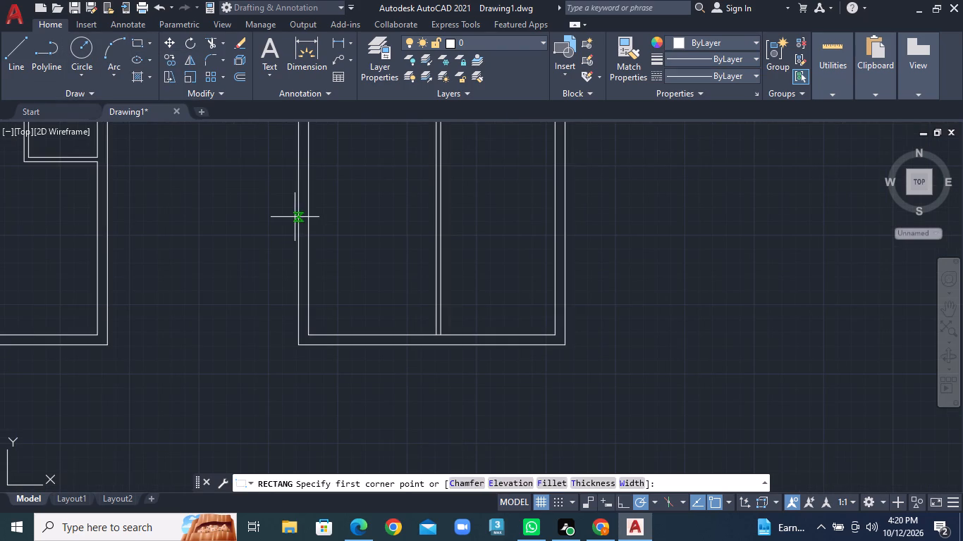
pyautogui.click(299, 217)
pyautogui.rightClick(306, 250)
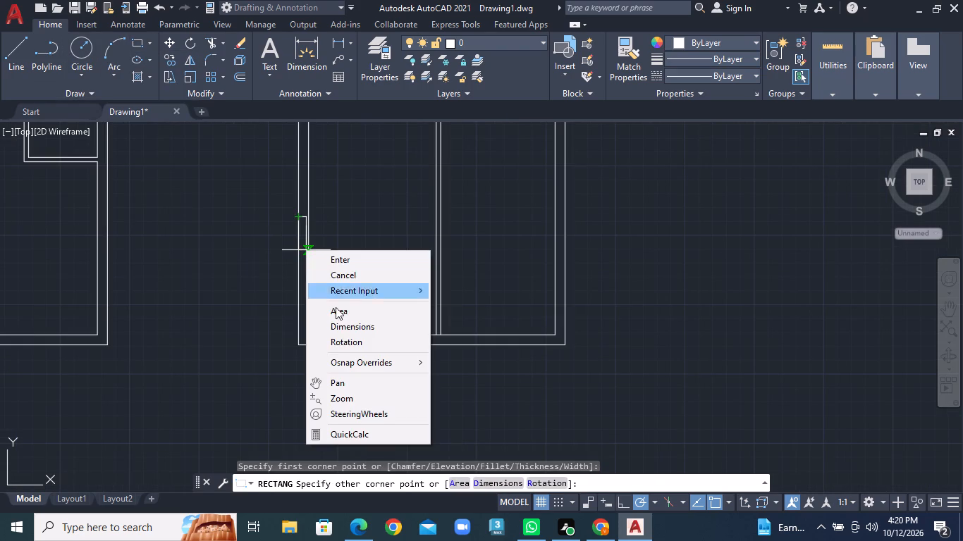
pyautogui.click(341, 329)
pyautogui.write('9"')
pyautogui.press('Return')
pyautogui.write("2'")
pyautogui.press('Return')
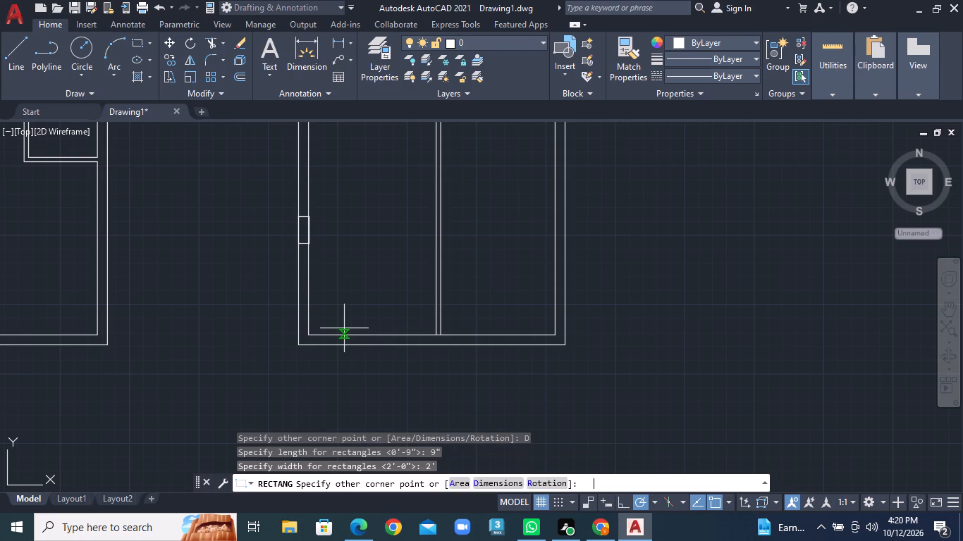
pyautogui.click(344, 328)
pyautogui.click(343, 271)
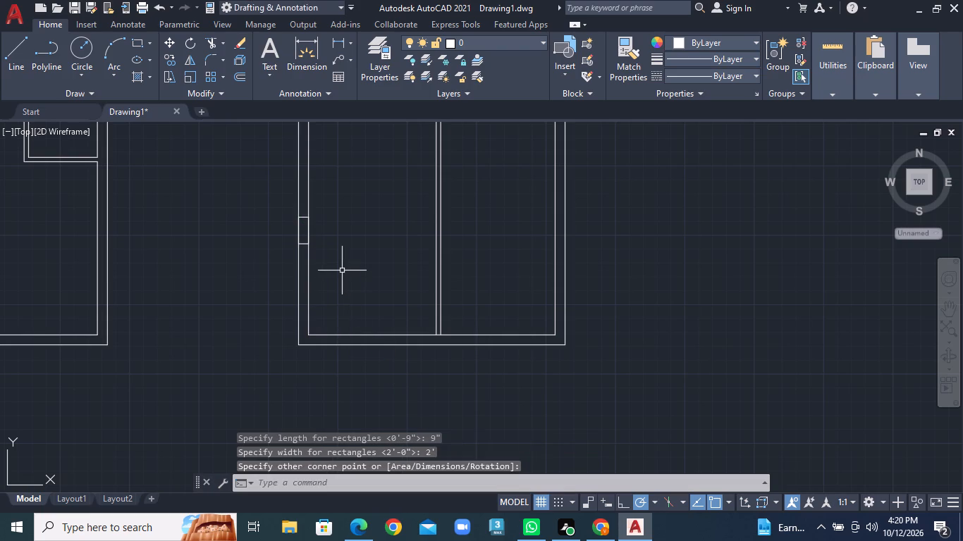
# Draw a vertical centre line through the lower-left room's window, joining the midpoints of its top and bottom edges.
pyautogui.scroll(2, 334, 262)
pyautogui.click(14, 56)
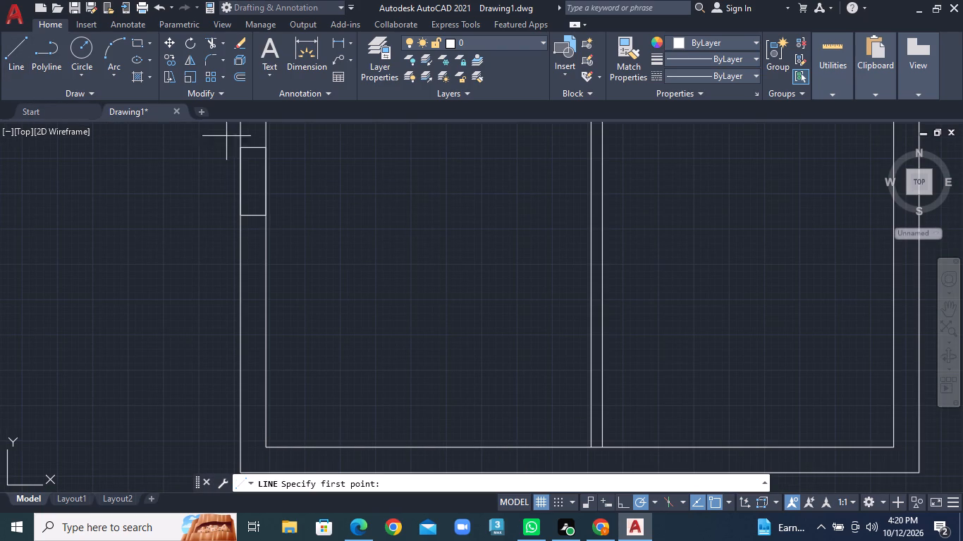
pyautogui.click(254, 148)
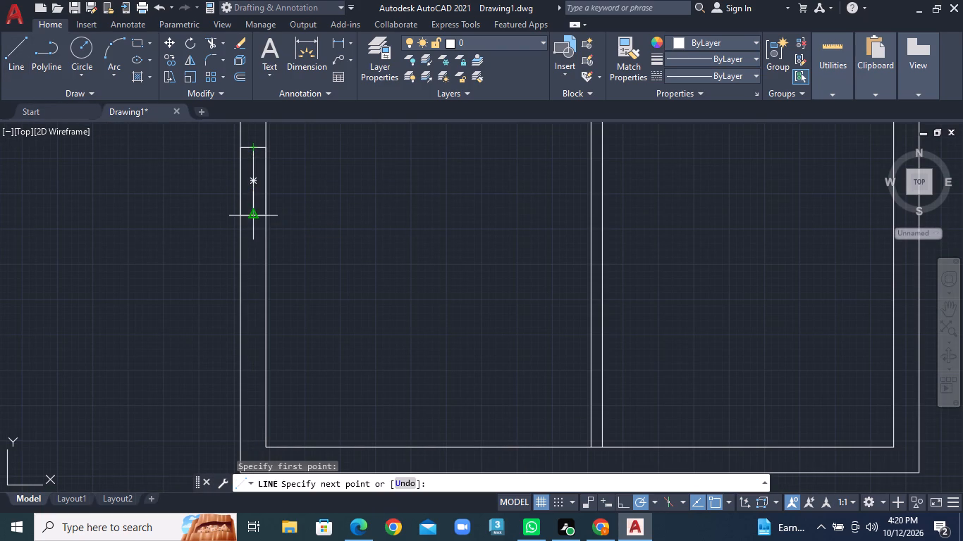
pyautogui.click(254, 215)
pyautogui.scroll(1, 254, 215)
pyautogui.rightClick(254, 215)
pyautogui.click(293, 247)
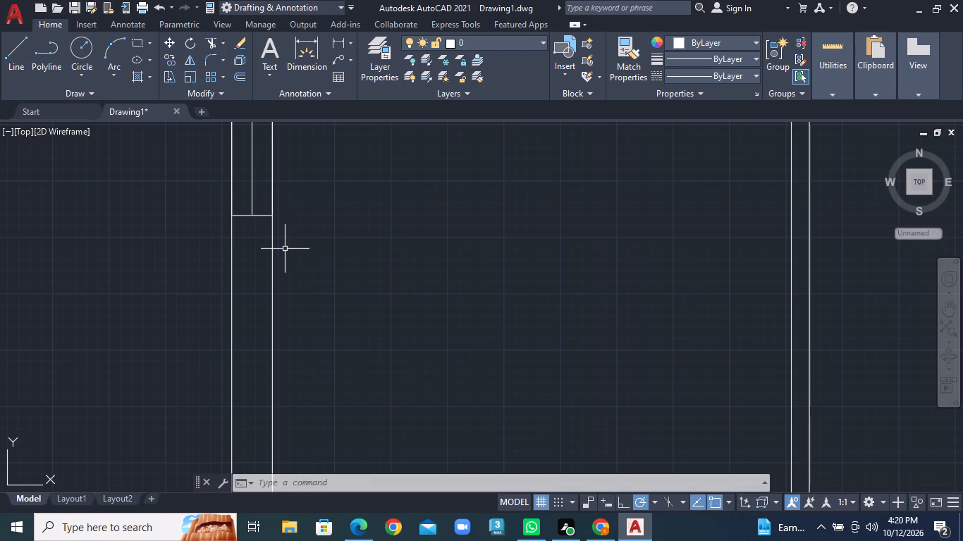
# Offset the lower-left room window's centre line 1" to each side.
pyautogui.moveTo(264, 197); pyautogui.dragTo(312, 306, button='middle')
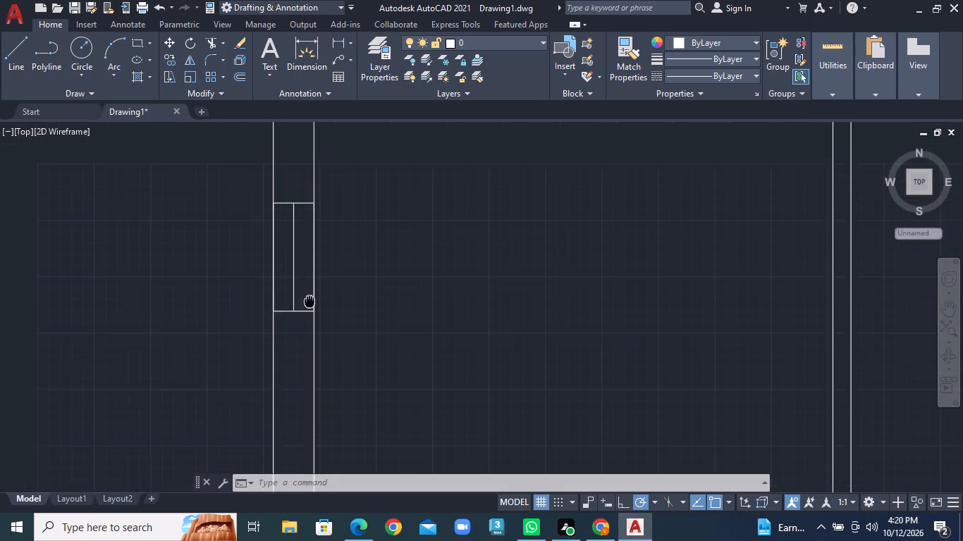
pyautogui.moveTo(312, 306); pyautogui.dragTo(314, 309, button='middle')
pyautogui.click(238, 77)
pyautogui.write('1"')
pyautogui.press('Return')
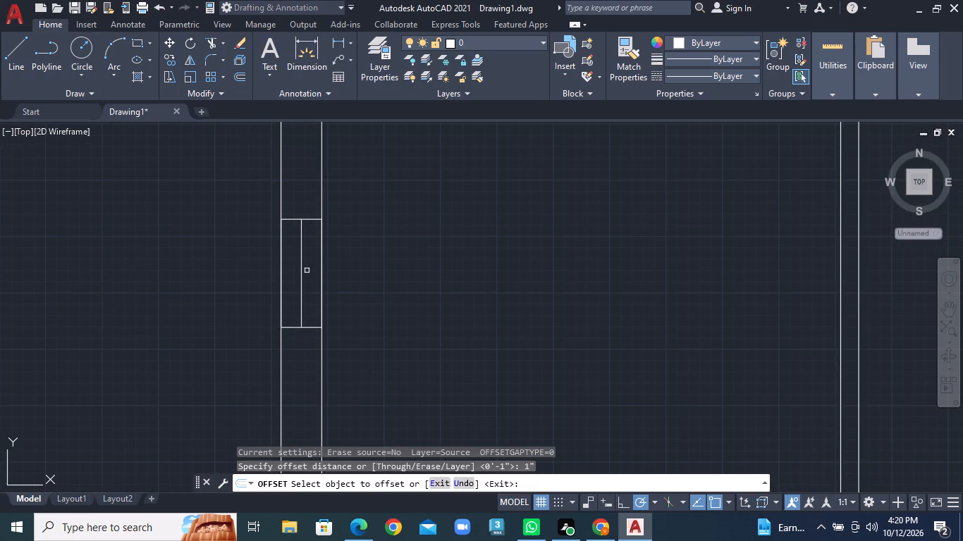
pyautogui.click(300, 270)
pyautogui.click(308, 268)
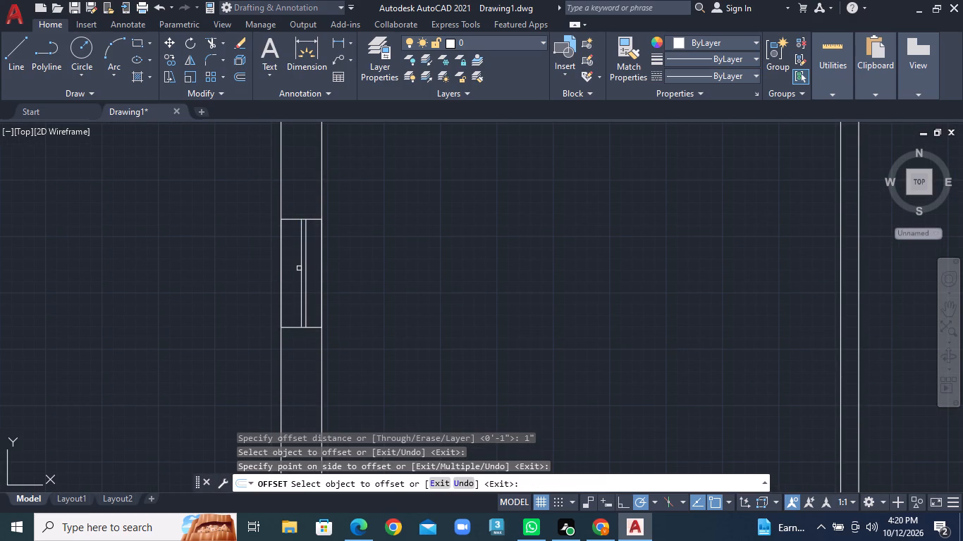
pyautogui.click(300, 268)
pyautogui.click(288, 269)
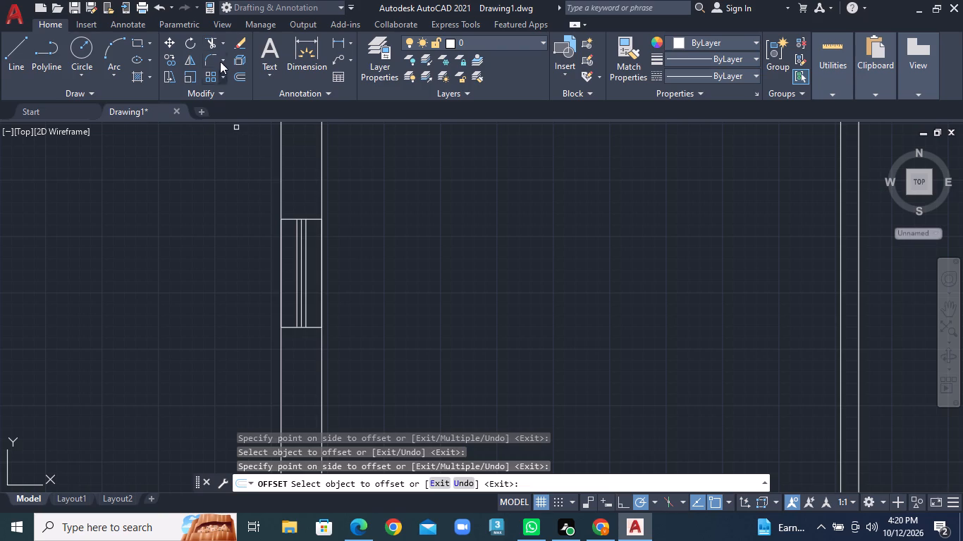
# Trim away the lower-left room window's original centre line between the two offset lines.
pyautogui.click(220, 42)
pyautogui.click(230, 58)
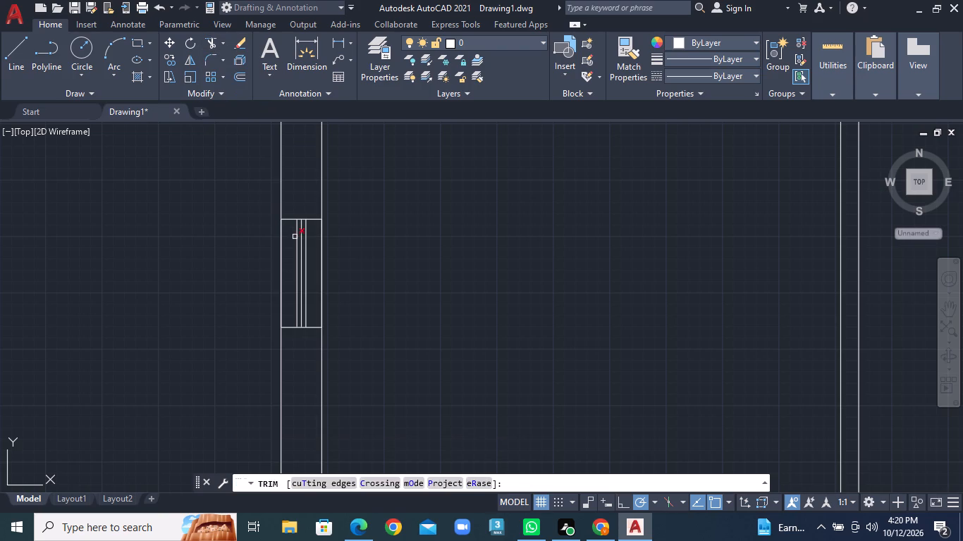
pyautogui.click(300, 237)
# Draw a 9" by 2' window rectangle in the right plan's right outer wall, beside the upper-right room.
pyautogui.scroll(-5, 333, 278)
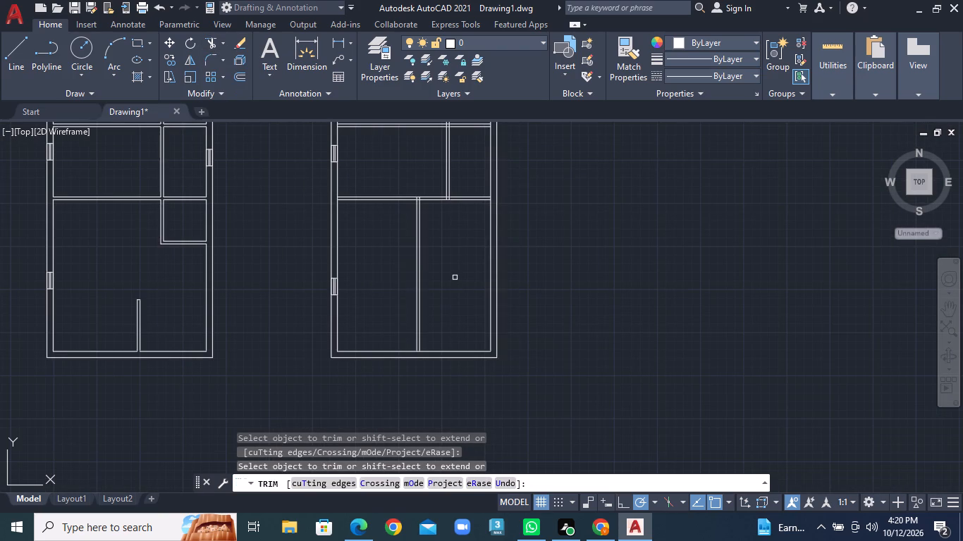
pyautogui.moveTo(459, 242); pyautogui.dragTo(388, 363, button='middle')
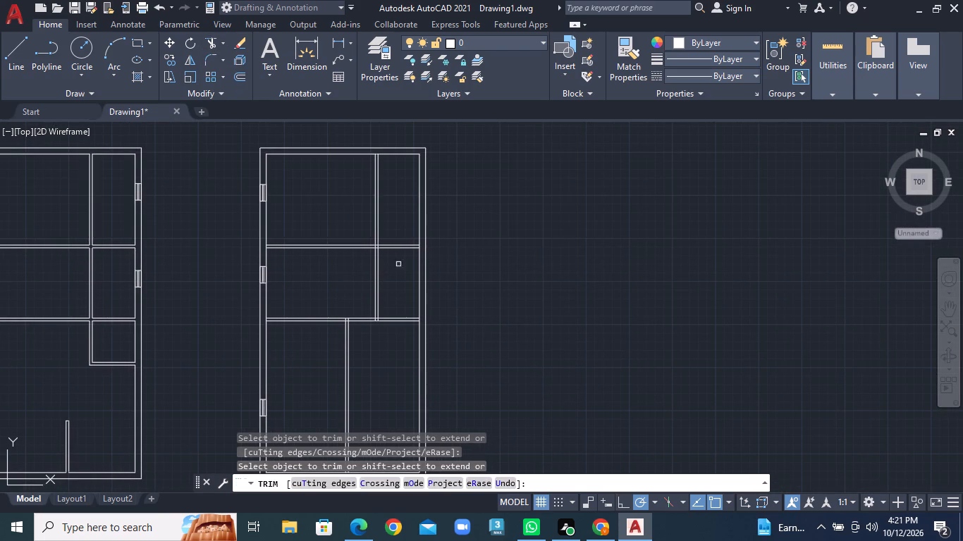
pyautogui.scroll(2, 77, 156)
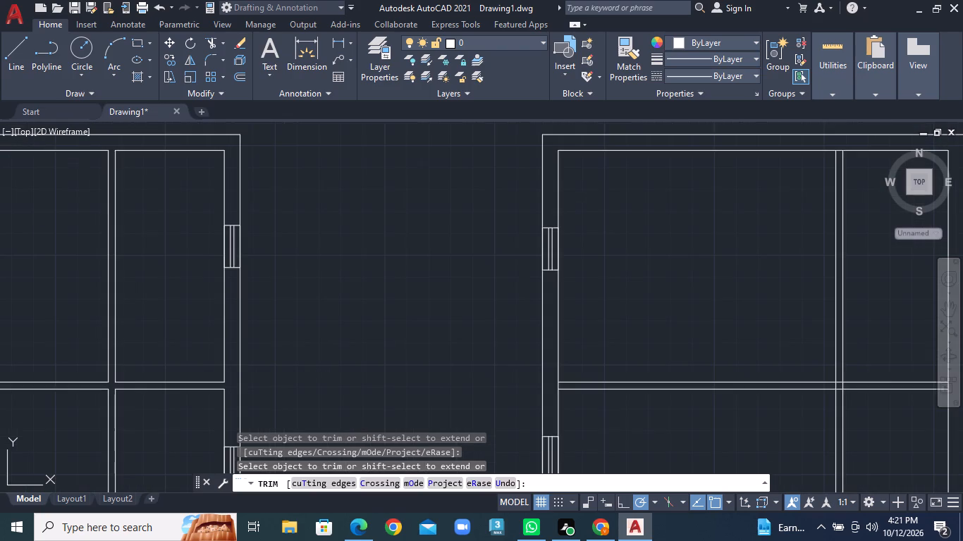
pyautogui.scroll(-2, 333, 224)
pyautogui.moveTo(546, 280); pyautogui.dragTo(465, 278, button='middle')
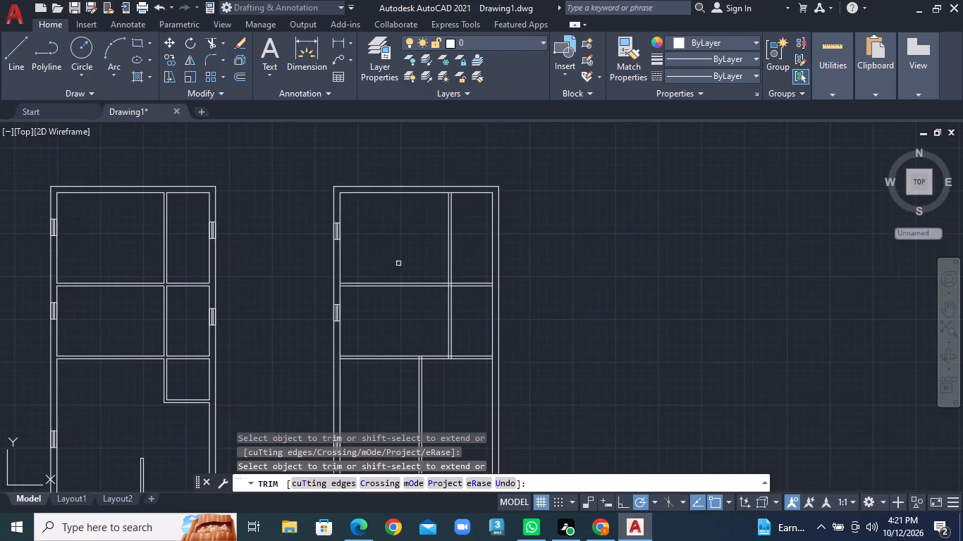
pyautogui.click(151, 42)
pyautogui.click(154, 56)
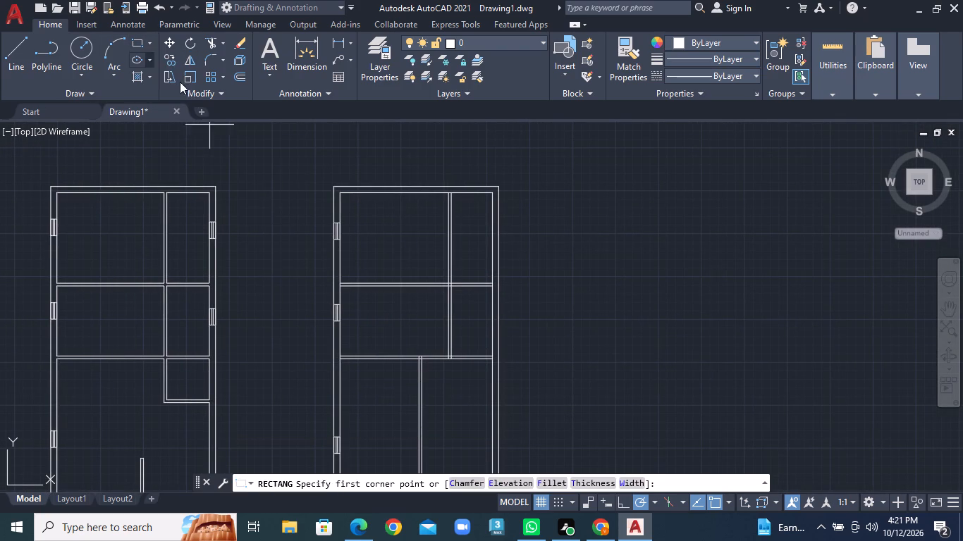
pyautogui.scroll(1, 481, 219)
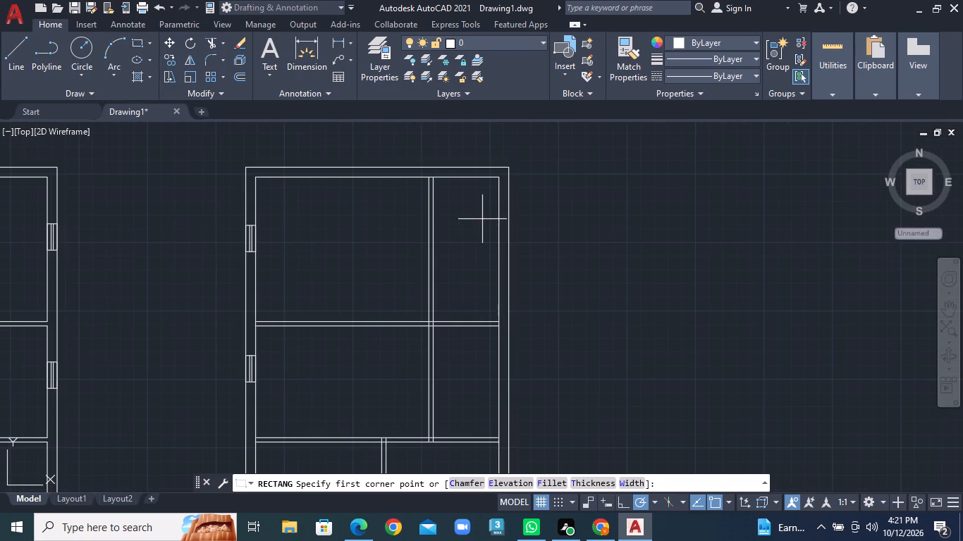
pyautogui.click(498, 218)
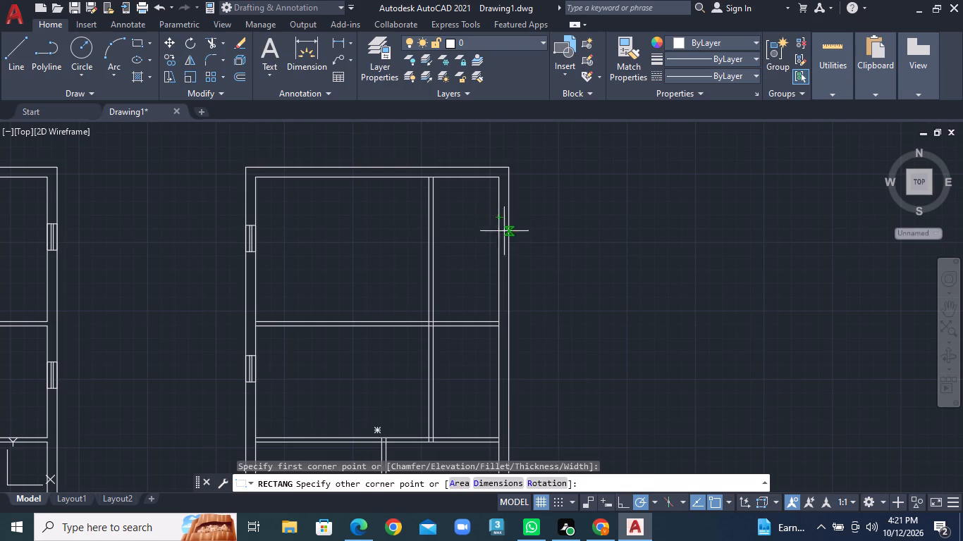
pyautogui.rightClick(510, 249)
pyautogui.click(540, 324)
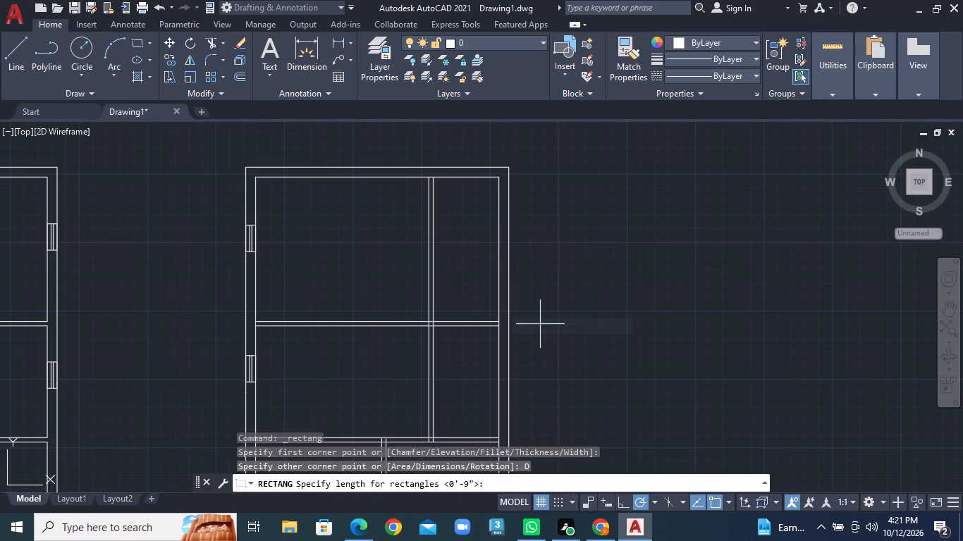
pyautogui.press('1')
pyautogui.press('BackSpace')
pyautogui.write('9"')
pyautogui.press('Return')
pyautogui.write("2'")
pyautogui.press('Return')
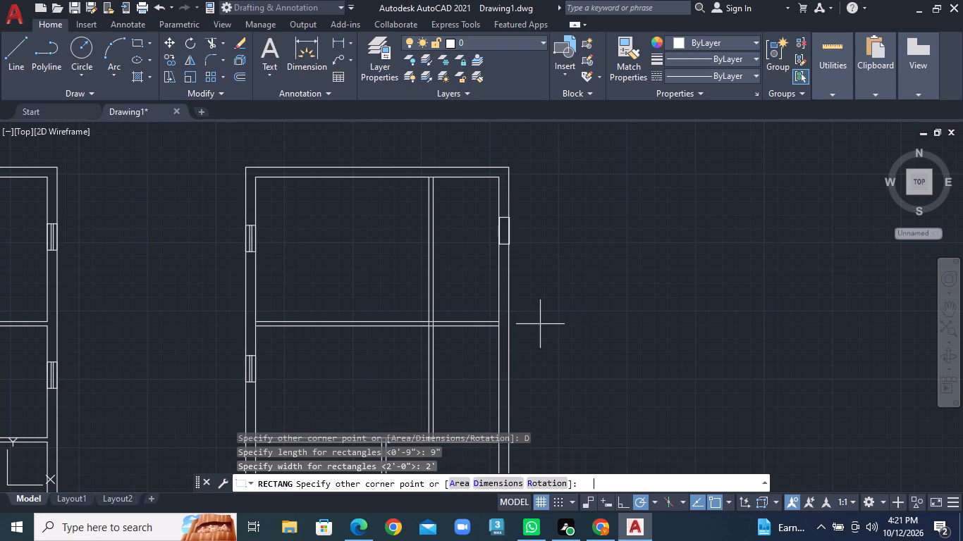
pyautogui.click(540, 324)
pyautogui.click(548, 300)
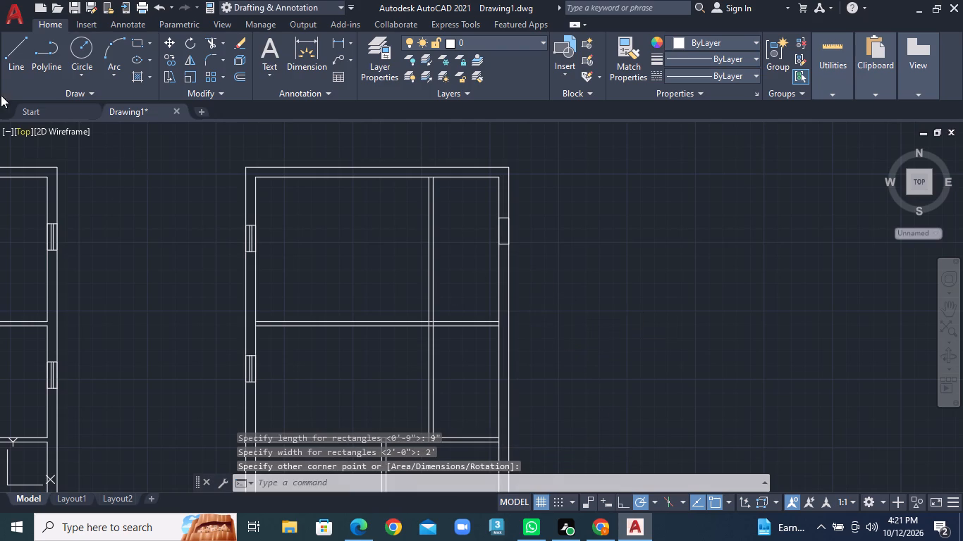
# Draw a vertical centre line through the upper-right room's window, joining the midpoints of its top and bottom edges.
pyautogui.click(12, 63)
pyautogui.scroll(3, 472, 229)
pyautogui.scroll(-1, 544, 236)
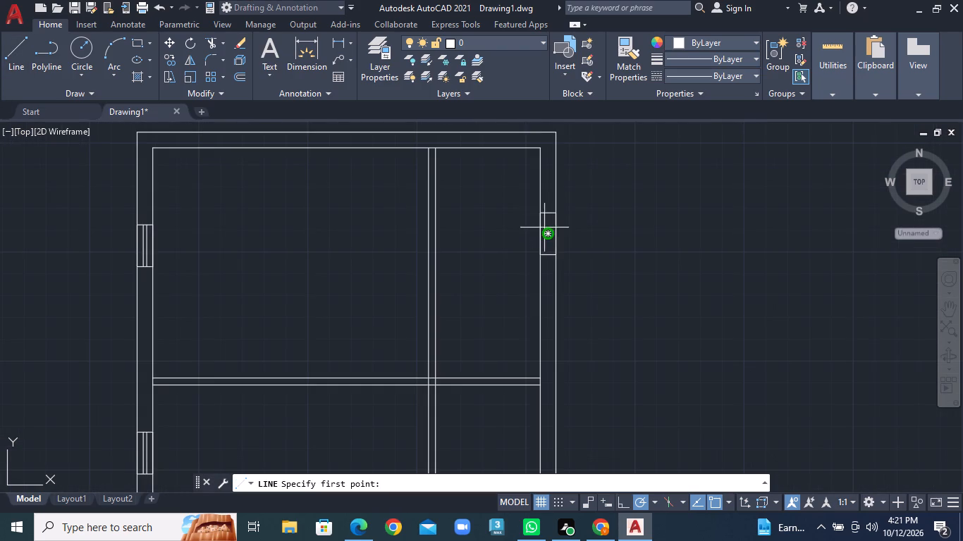
pyautogui.scroll(3, 550, 228)
pyautogui.click(547, 164)
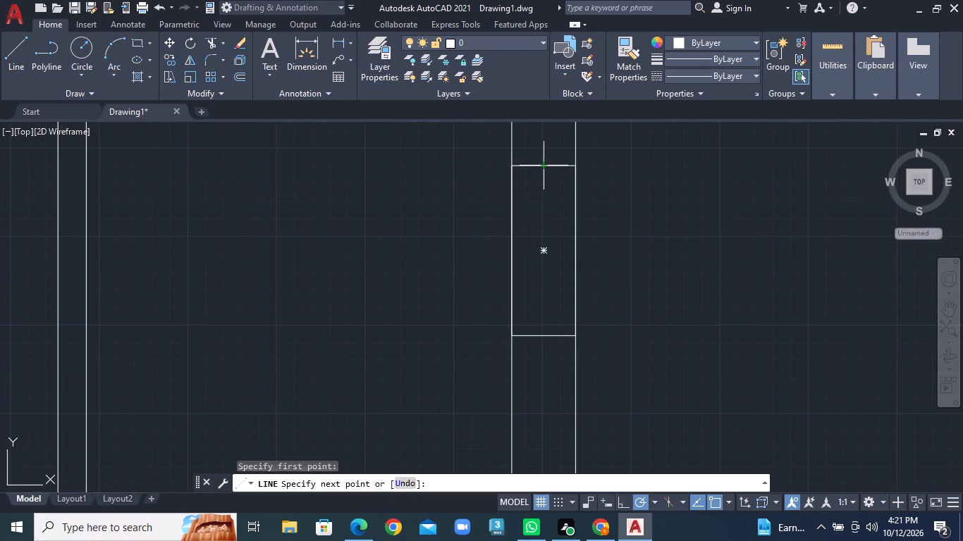
pyautogui.click(546, 333)
pyautogui.rightClick(546, 333)
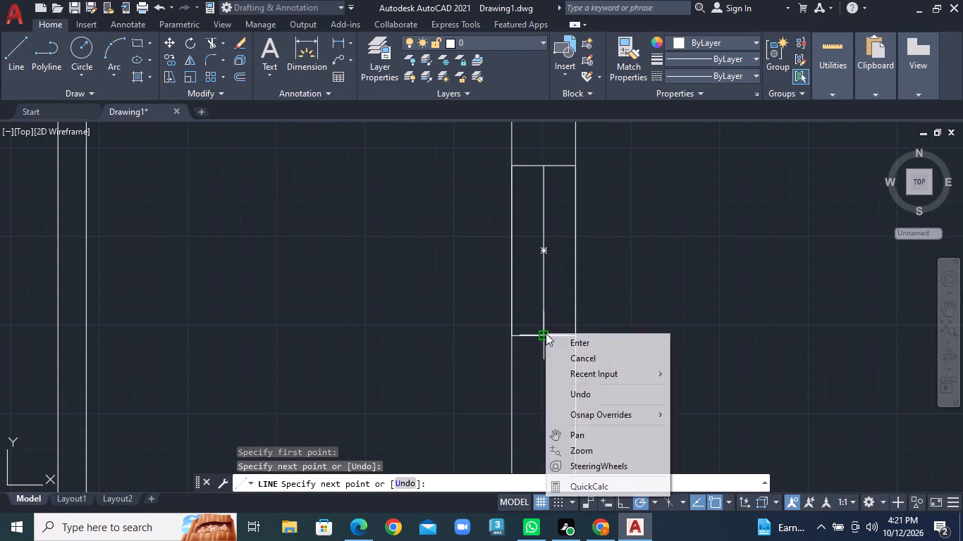
pyautogui.click(566, 340)
# Offset the upper-right room window's centre line 1" to each side.
pyautogui.click(238, 76)
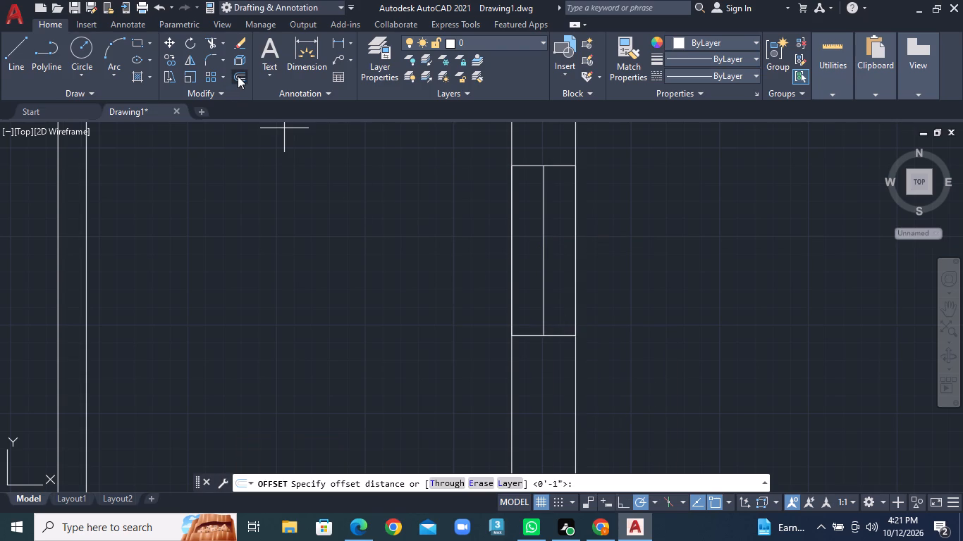
pyautogui.write('1"')
pyautogui.press('Return')
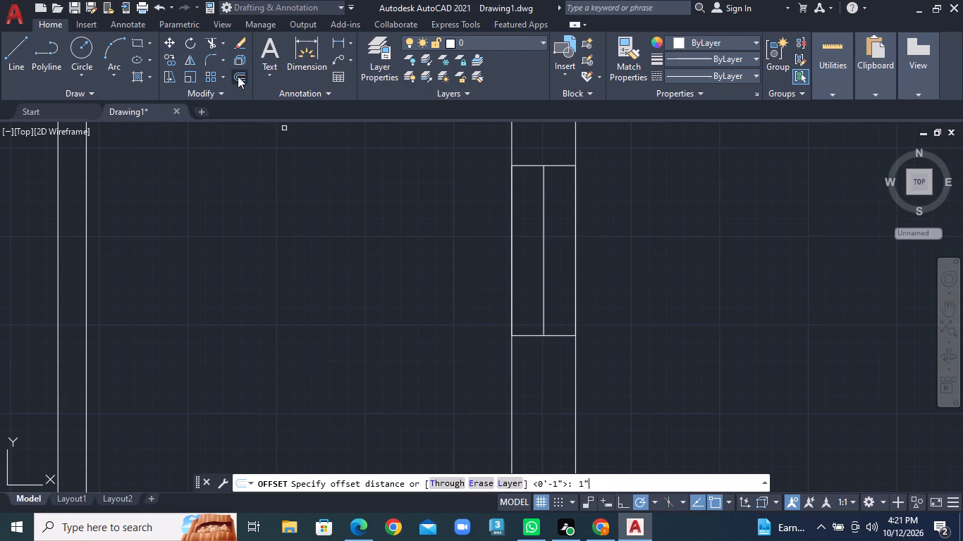
pyautogui.click(545, 254)
pyautogui.click(572, 249)
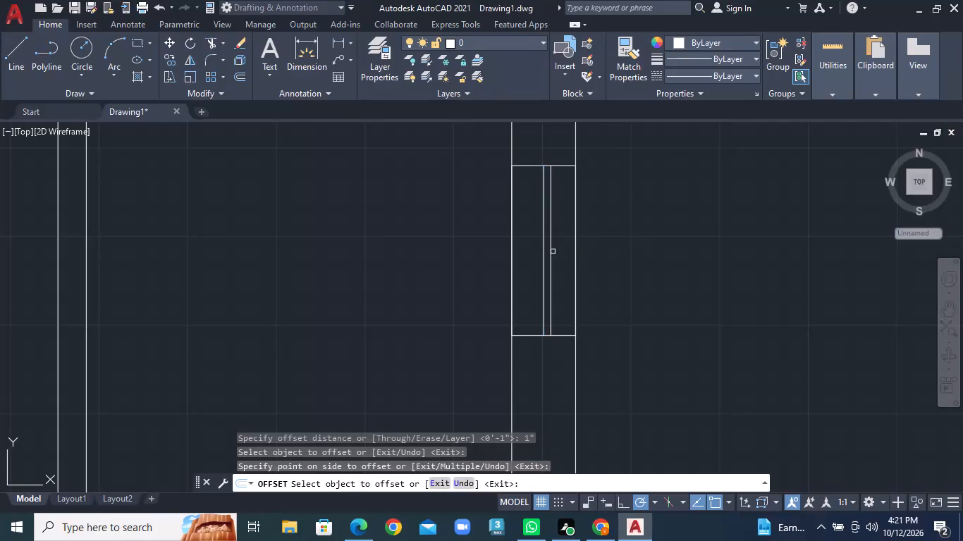
pyautogui.click(545, 255)
pyautogui.click(512, 255)
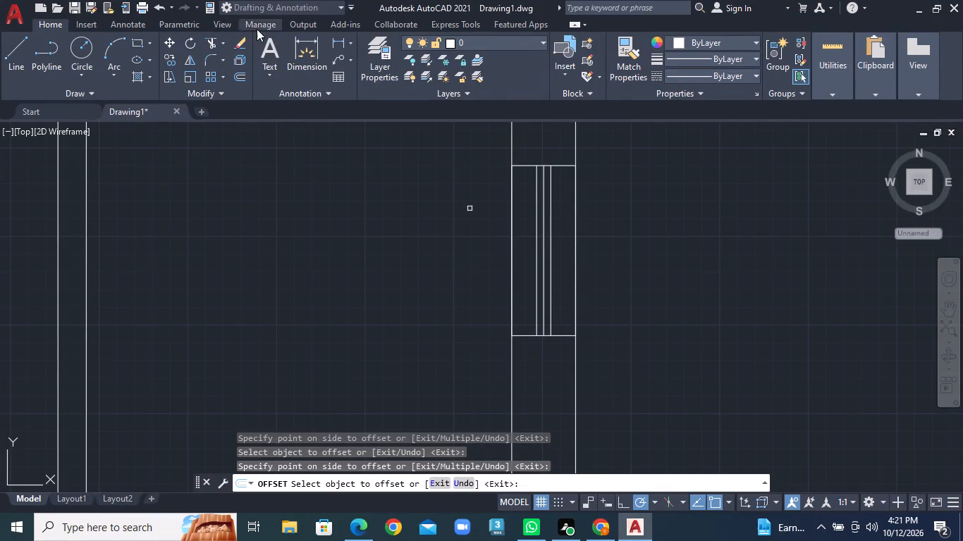
# Trim away the upper-right room window's original centre line between the two offset lines.
pyautogui.click(228, 42)
pyautogui.click(227, 40)
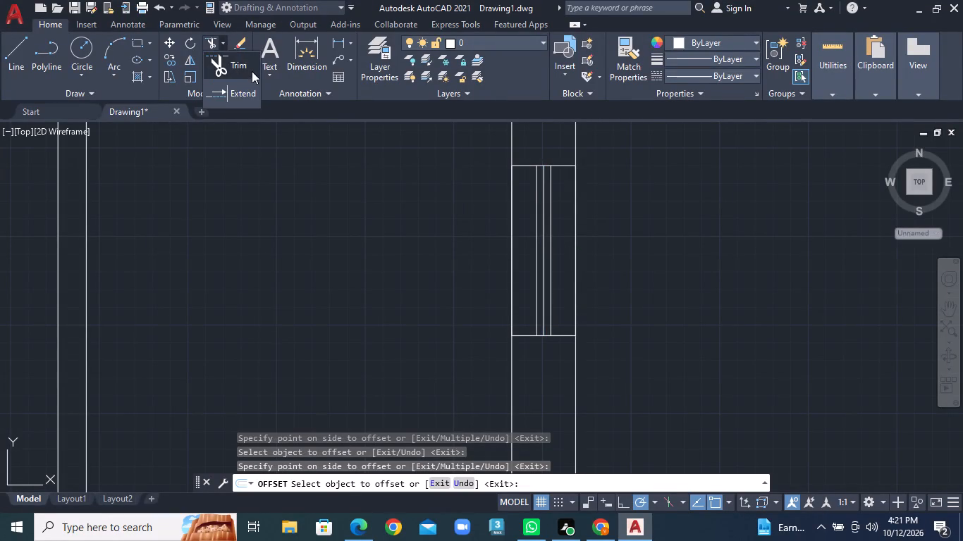
pyautogui.click(252, 72)
pyautogui.click(545, 205)
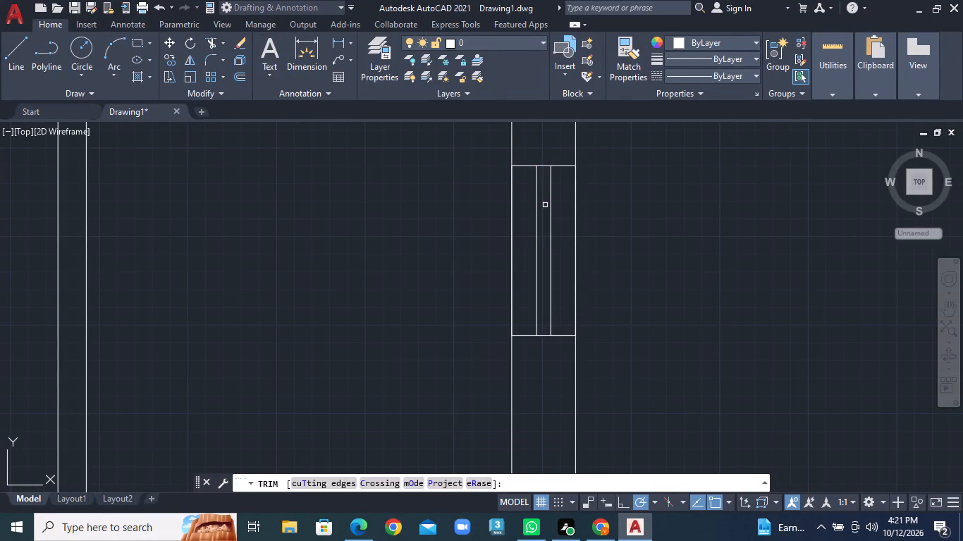
# Draw a 9" by 2' window rectangle in the right plan's right outer wall, beside the middle-right room.
pyautogui.scroll(-3, 560, 294)
pyautogui.moveTo(576, 380); pyautogui.dragTo(501, 185, button='middle')
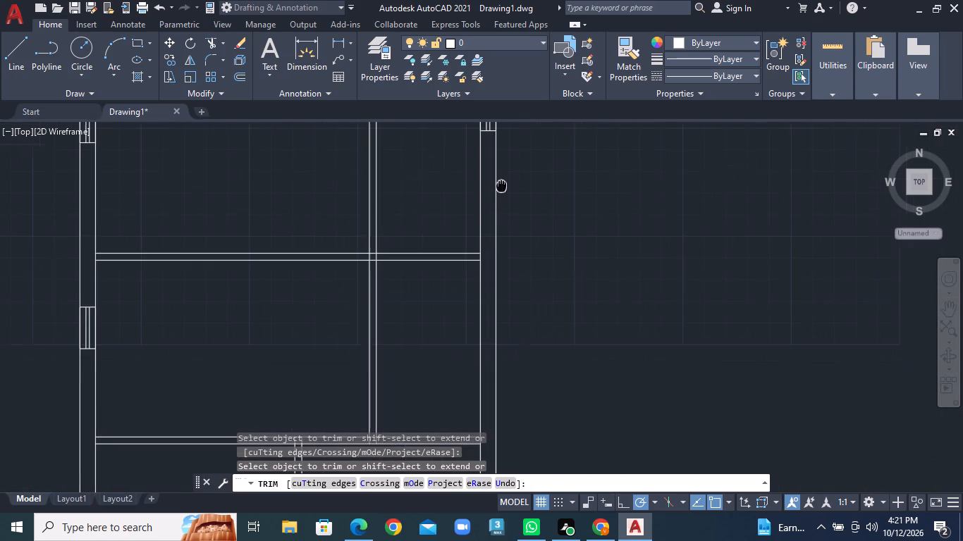
pyautogui.moveTo(498, 308); pyautogui.dragTo(489, 232, button='middle')
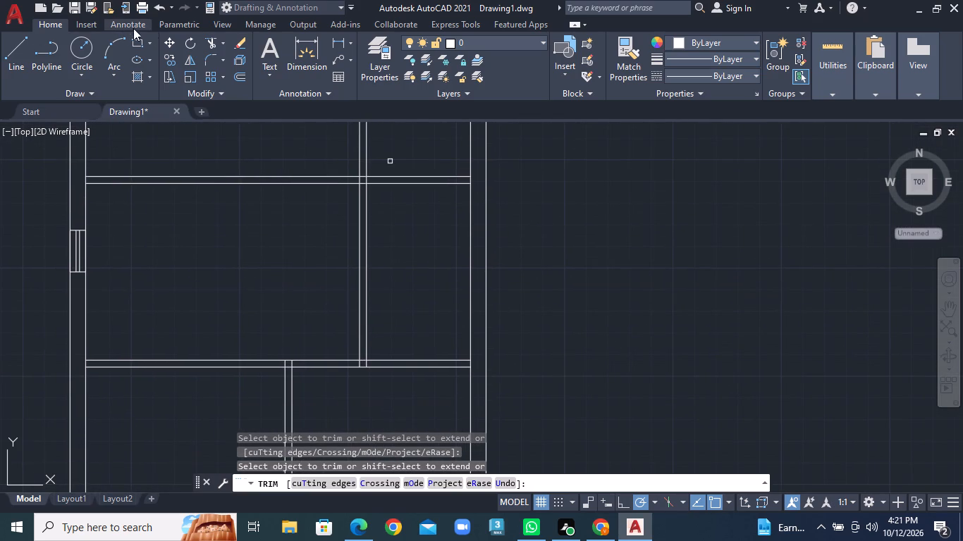
pyautogui.click(149, 42)
pyautogui.click(161, 70)
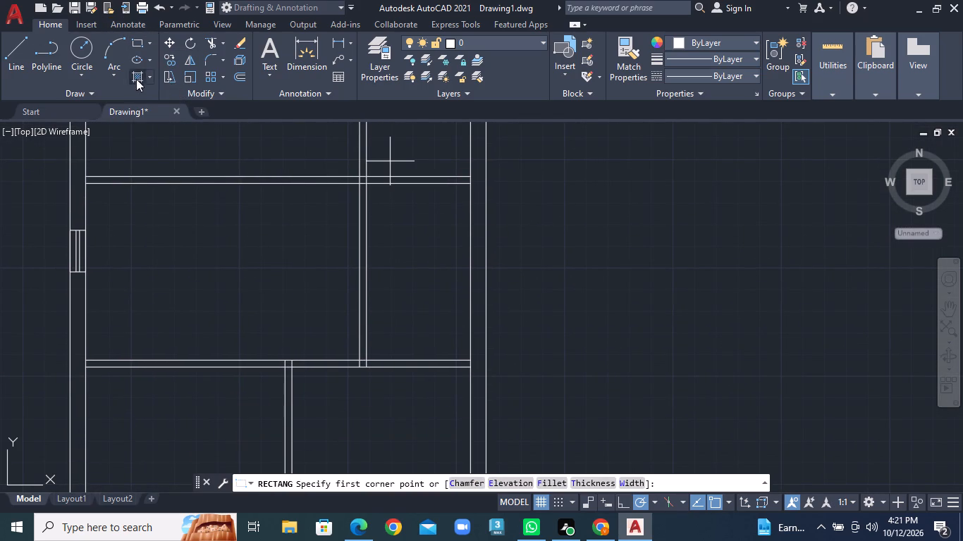
pyautogui.click(470, 245)
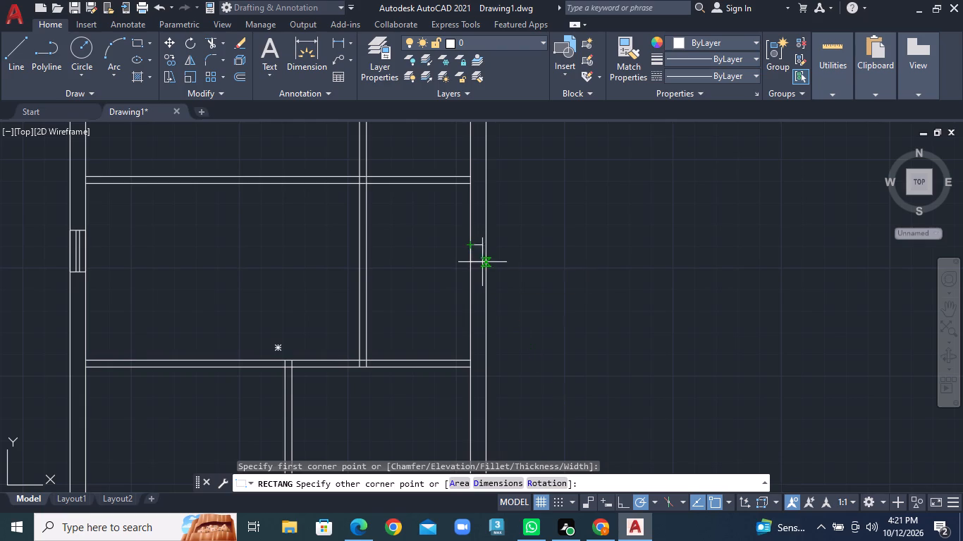
pyautogui.rightClick(477, 260)
pyautogui.click(510, 339)
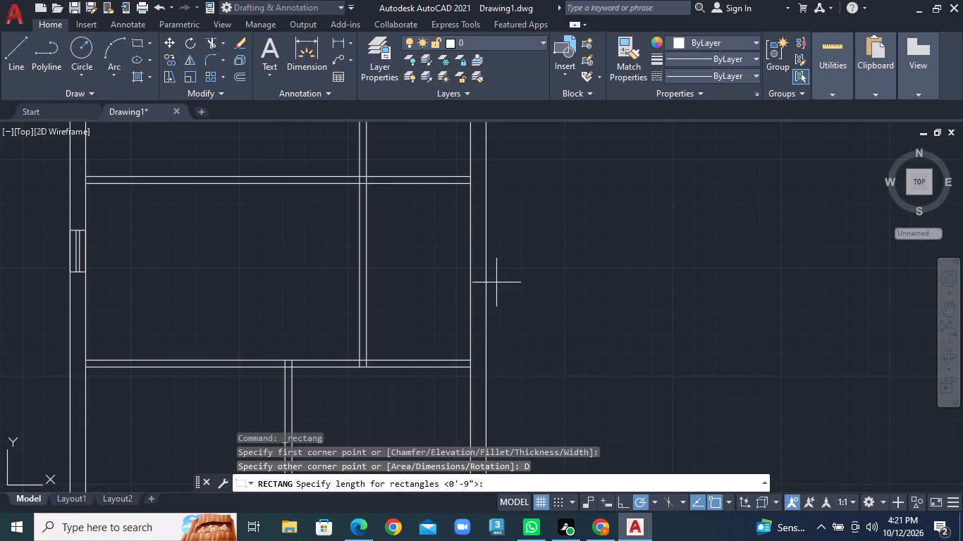
pyautogui.write('9"')
pyautogui.press('Return')
pyautogui.write("2'")
pyautogui.press('Return')
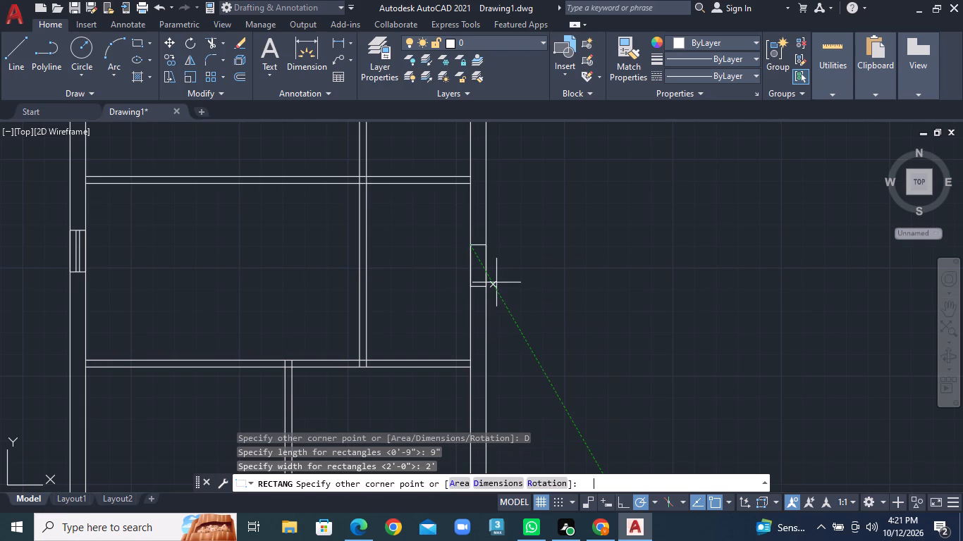
pyautogui.click(496, 282)
pyautogui.click(507, 280)
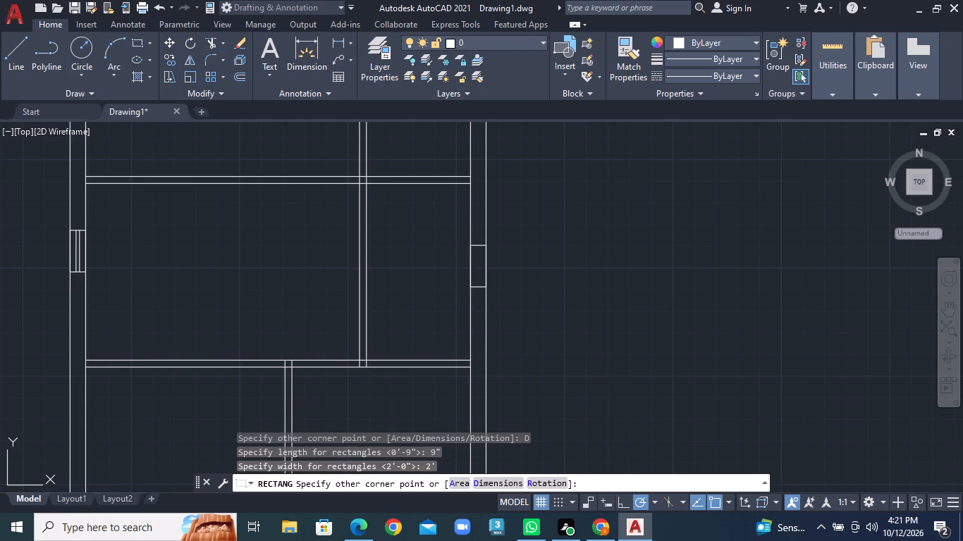
# Draw a vertical centre line through the middle-right room's window, joining the midpoints of its top and bottom edges.
pyautogui.click(12, 58)
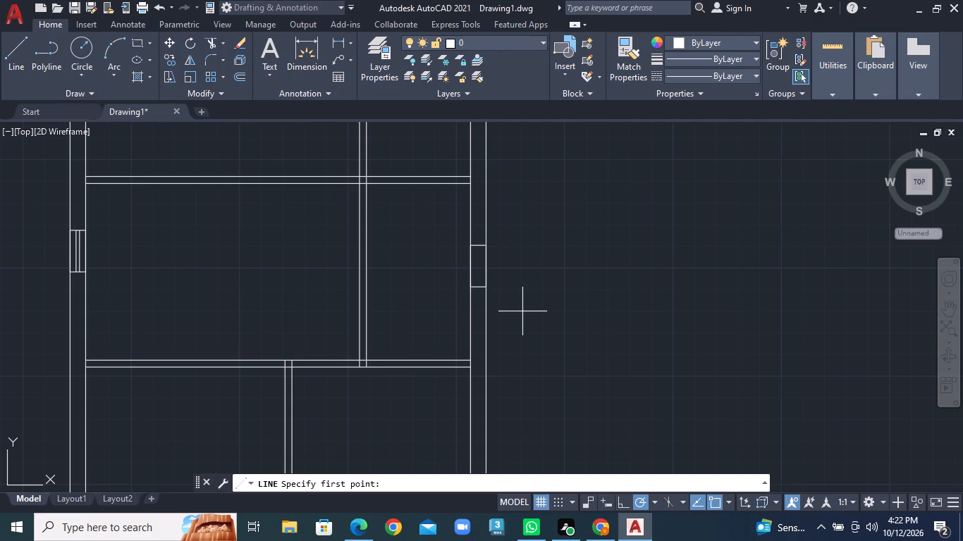
pyautogui.scroll(2, 461, 257)
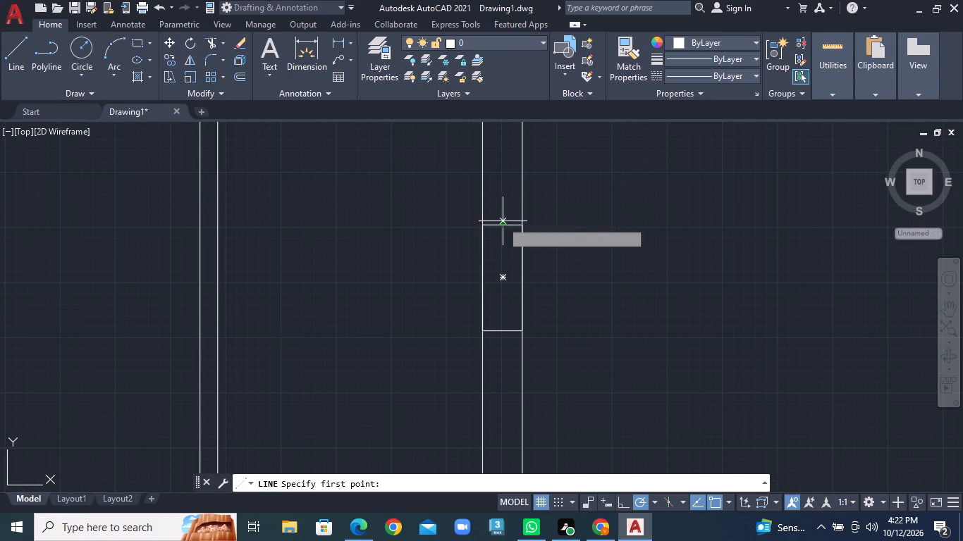
pyautogui.click(503, 222)
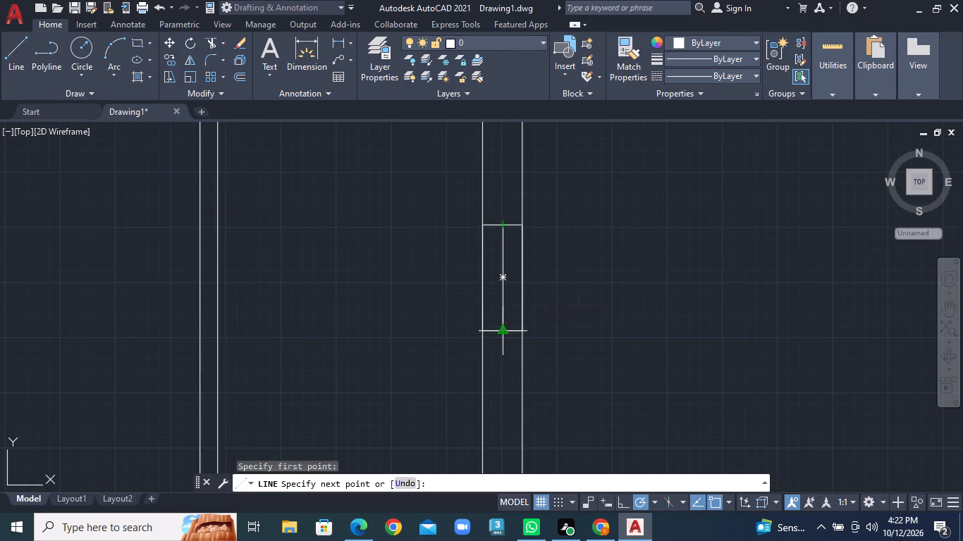
pyautogui.click(503, 332)
pyautogui.rightClick(503, 331)
pyautogui.click(524, 338)
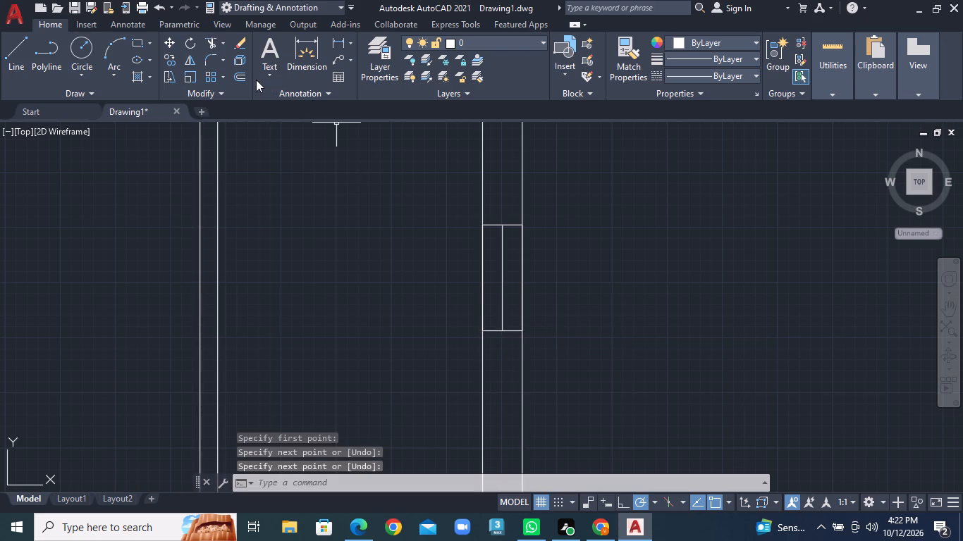
# Offset the middle-right room window's centre line 1" to each side.
pyautogui.click(243, 80)
pyautogui.write('1"')
pyautogui.press('Return')
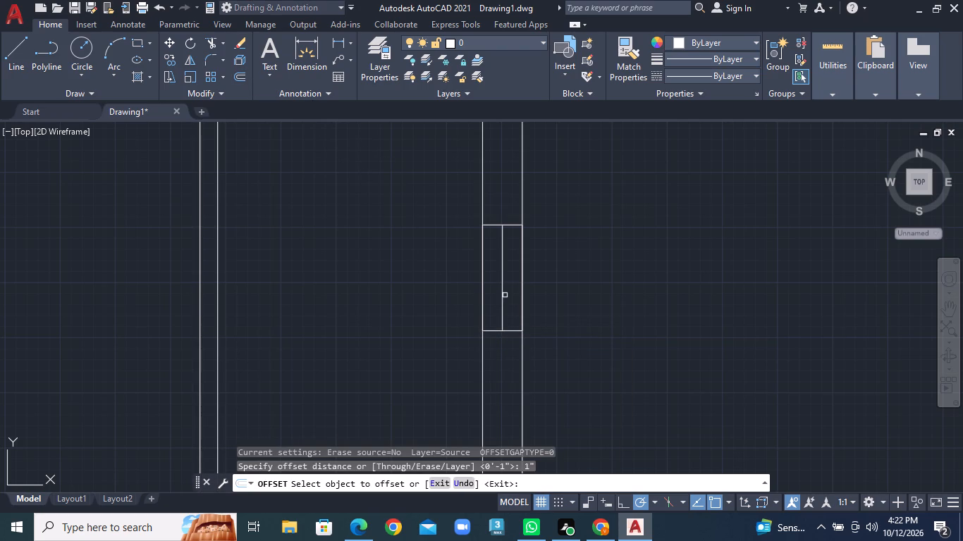
pyautogui.click(503, 286)
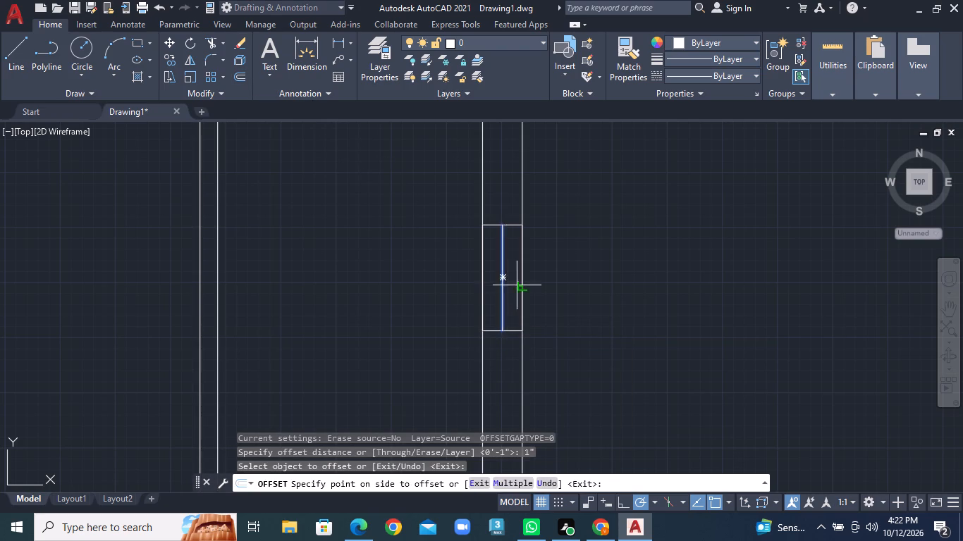
pyautogui.click(519, 285)
pyautogui.click(503, 287)
pyautogui.click(487, 287)
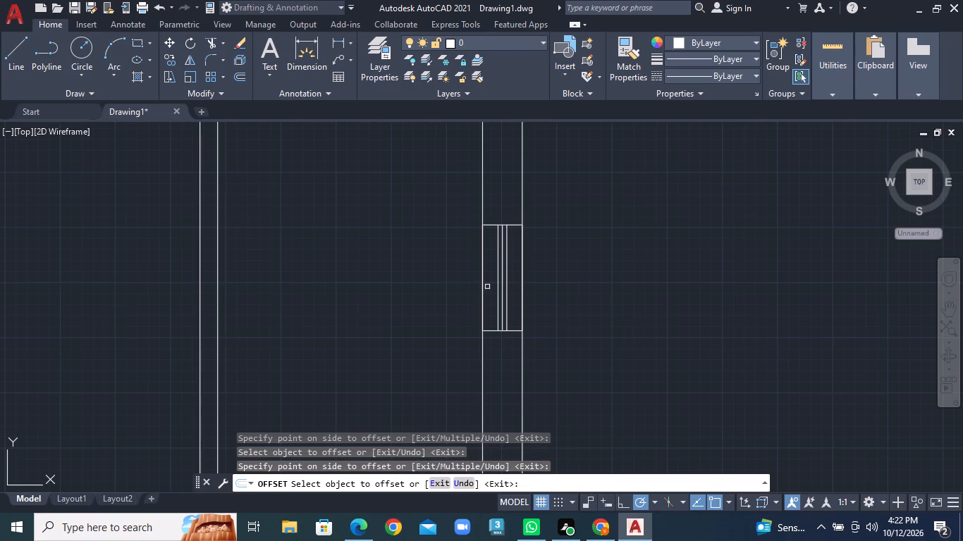
# Trim away the middle-right room window's original centre line between the two offset lines.
pyautogui.click(220, 44)
pyautogui.click(231, 68)
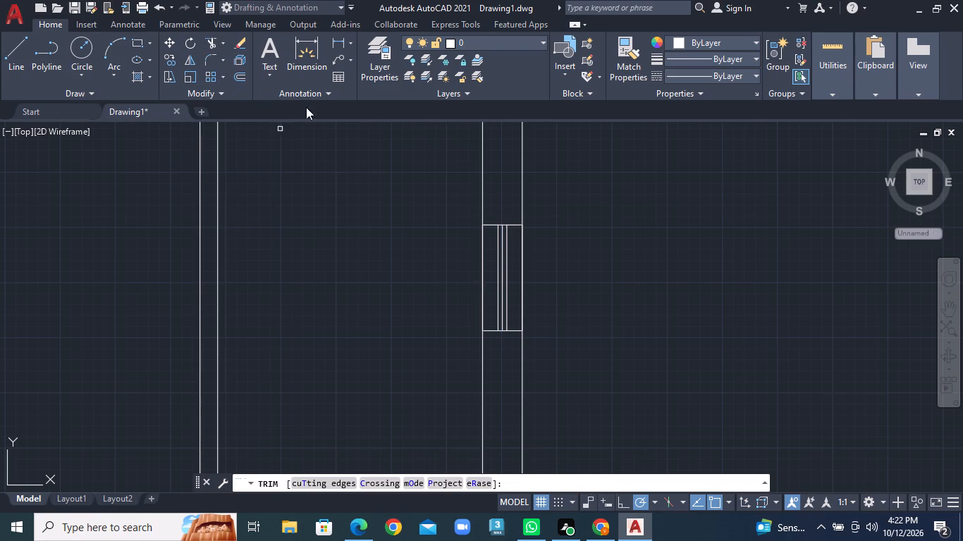
pyautogui.scroll(2, 468, 209)
pyautogui.click(554, 313)
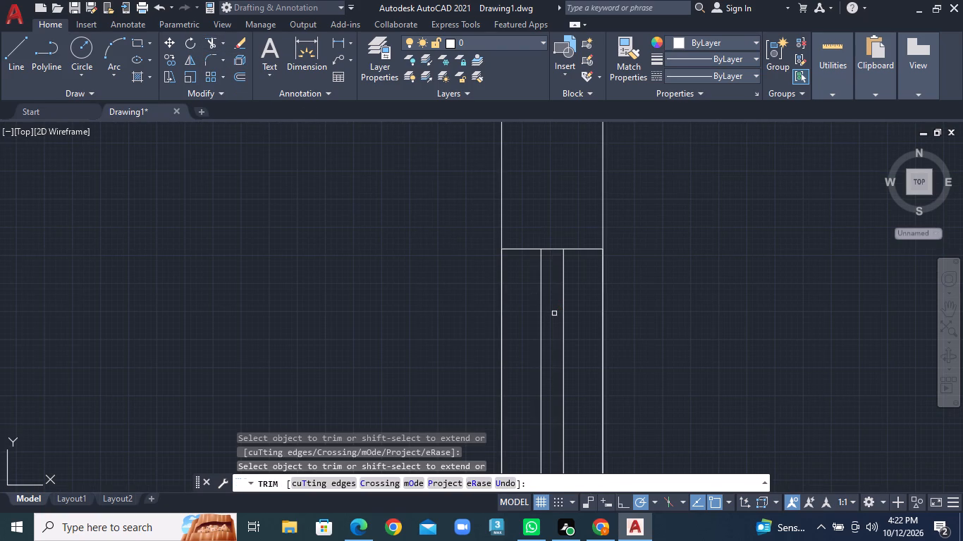
# Examine both complete floor plans, comparing their walls and window positions.
pyautogui.scroll(-6, 554, 313)
pyautogui.scroll(1, 559, 341)
pyautogui.scroll(-2, 559, 341)
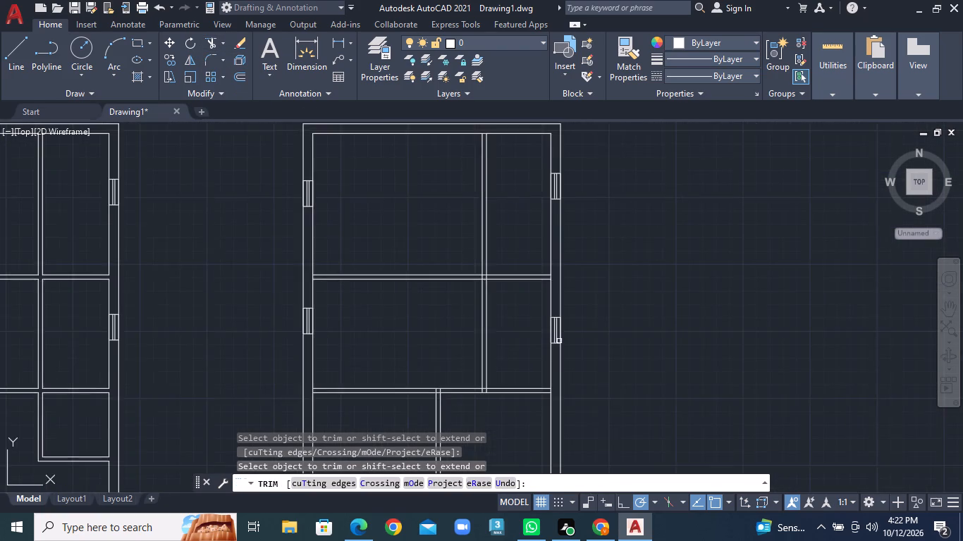
pyautogui.scroll(-1, 559, 341)
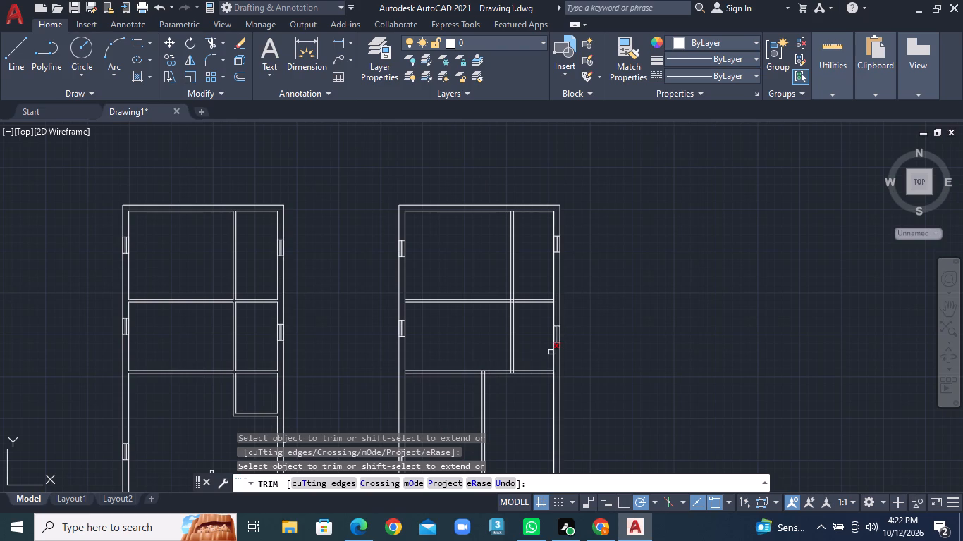
pyautogui.scroll(-1, 542, 354)
pyautogui.moveTo(514, 362); pyautogui.dragTo(567, 260, button='middle')
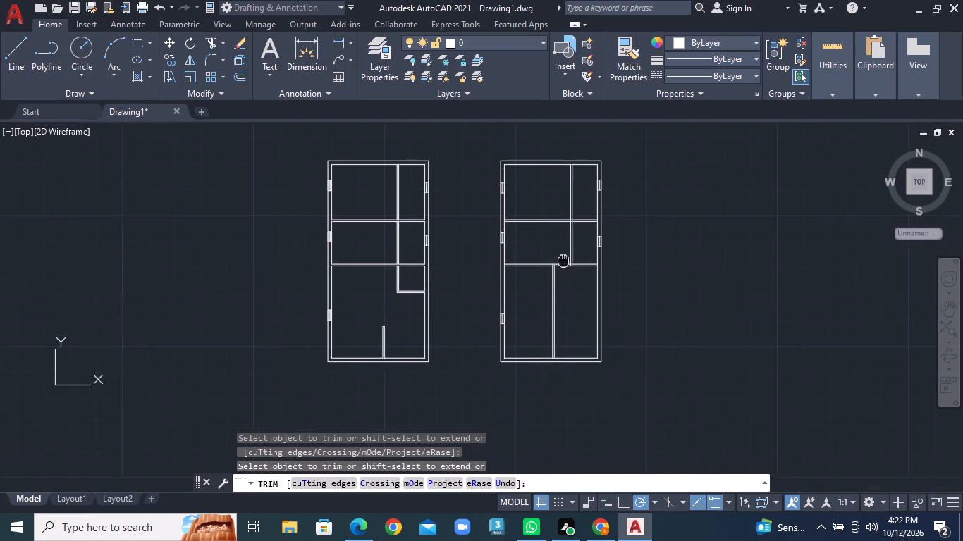
pyautogui.moveTo(567, 260); pyautogui.dragTo(568, 259, button='middle')
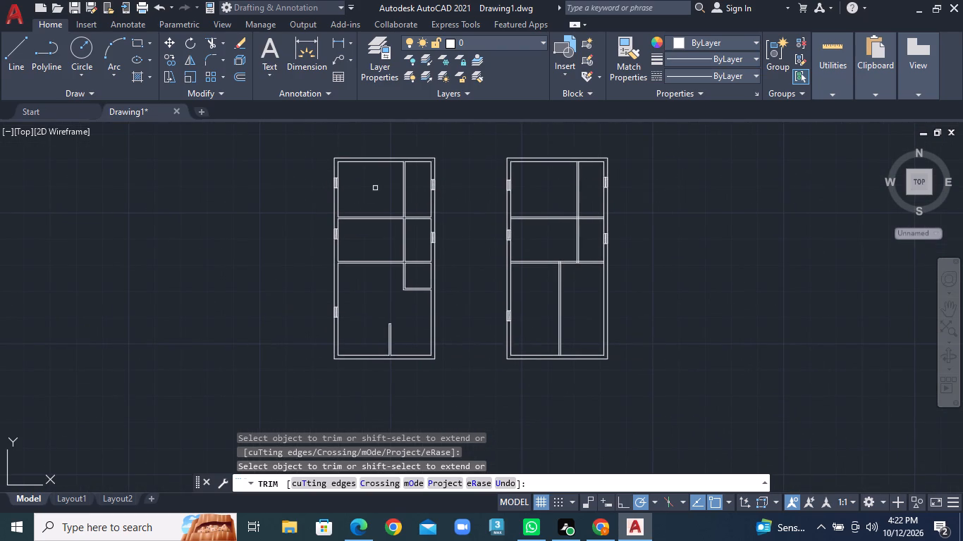
# Draw a line across the left plan's upper vertical partition near its top end, continuing it 2' horizontally into the top-right room.
pyautogui.scroll(3, 398, 174)
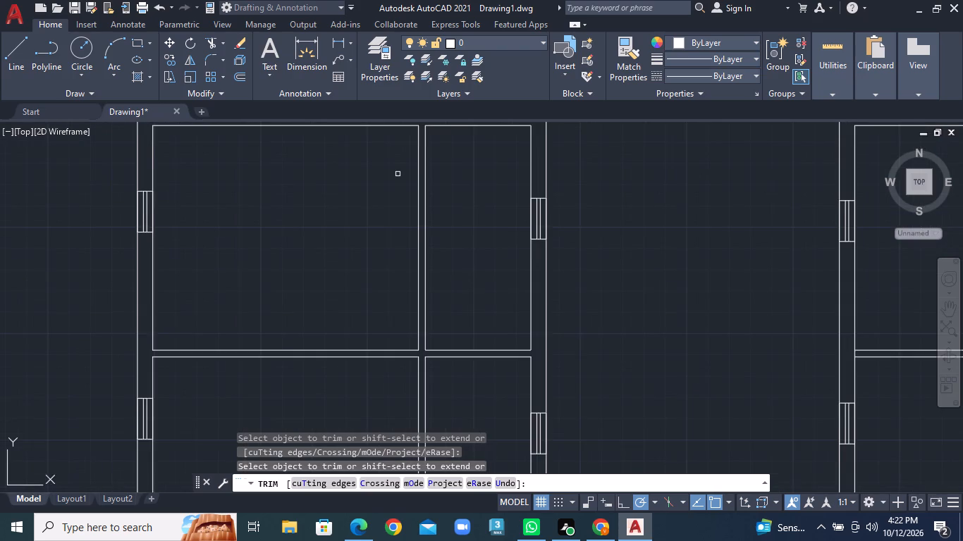
pyautogui.moveTo(397, 174); pyautogui.dragTo(341, 296, button='middle')
pyautogui.scroll(1, 362, 263)
pyautogui.scroll(-1, 362, 263)
pyautogui.scroll(2, 362, 263)
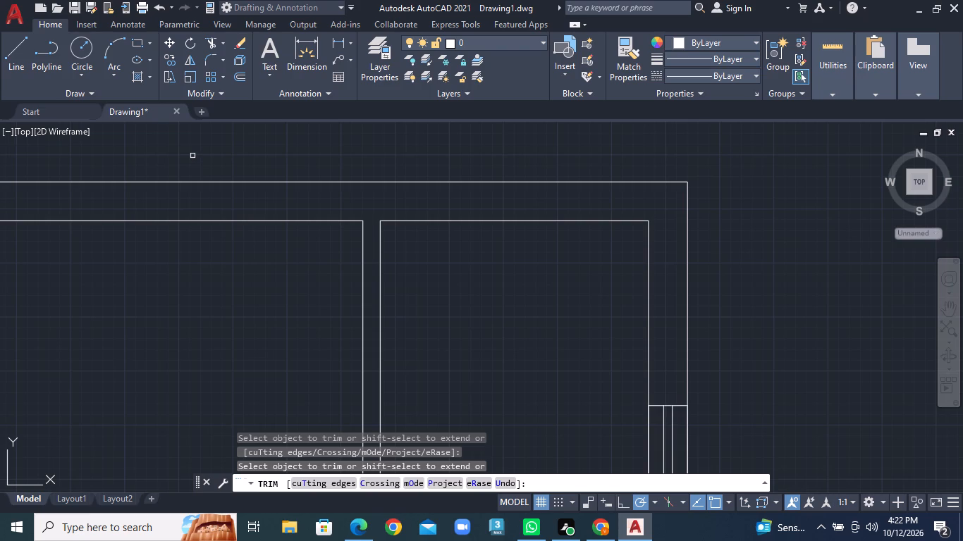
pyautogui.click(15, 54)
pyautogui.scroll(-1, 243, 248)
pyautogui.moveTo(292, 280); pyautogui.dragTo(415, 259, button='middle')
pyautogui.moveTo(422, 258); pyautogui.dragTo(537, 249, button='middle')
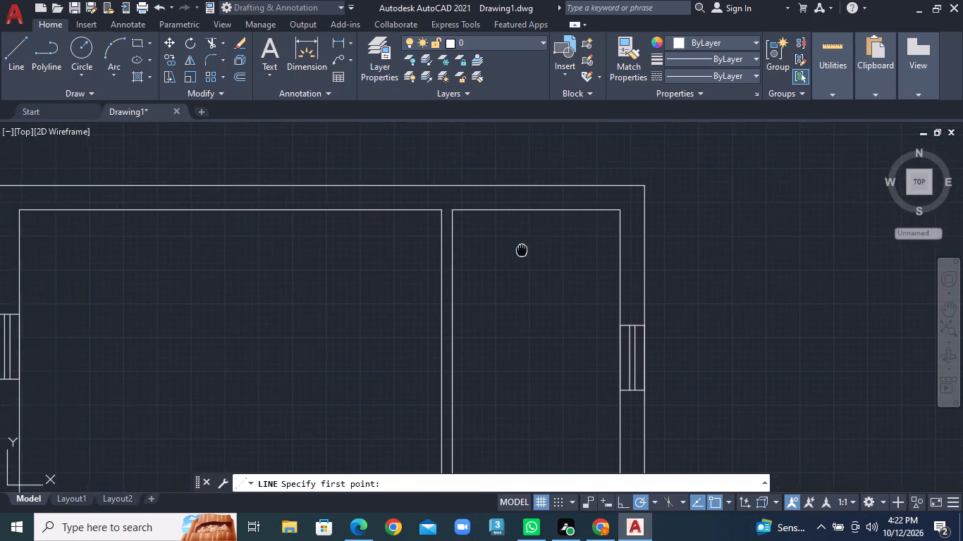
pyautogui.moveTo(537, 249); pyautogui.dragTo(589, 238, button='middle')
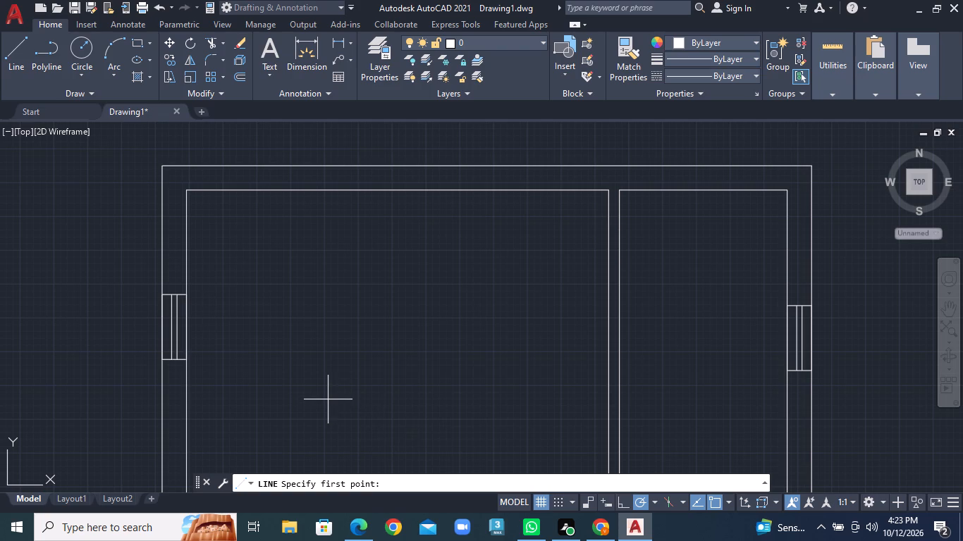
pyautogui.moveTo(536, 330); pyautogui.dragTo(506, 340, button='middle')
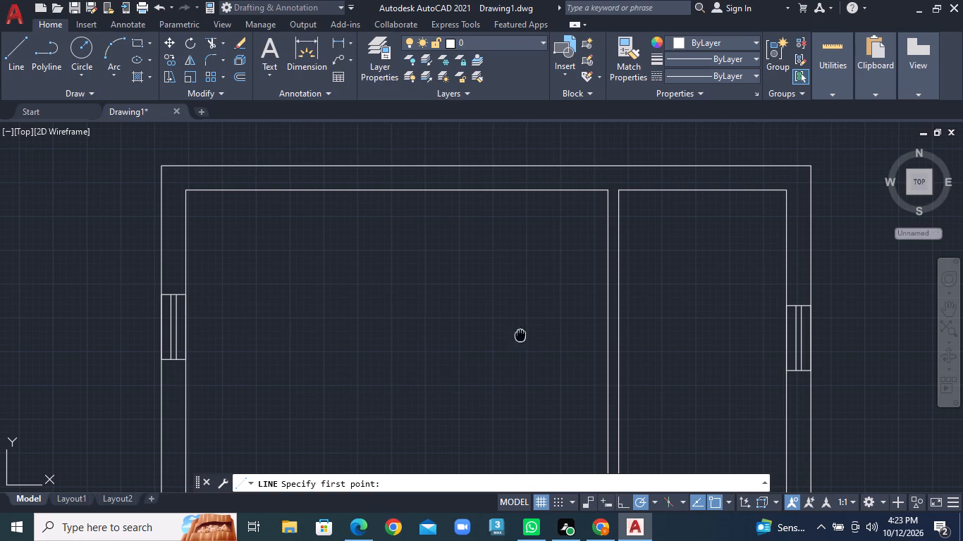
pyautogui.moveTo(506, 340); pyautogui.dragTo(326, 425, button='middle')
pyautogui.scroll(-1, 431, 321)
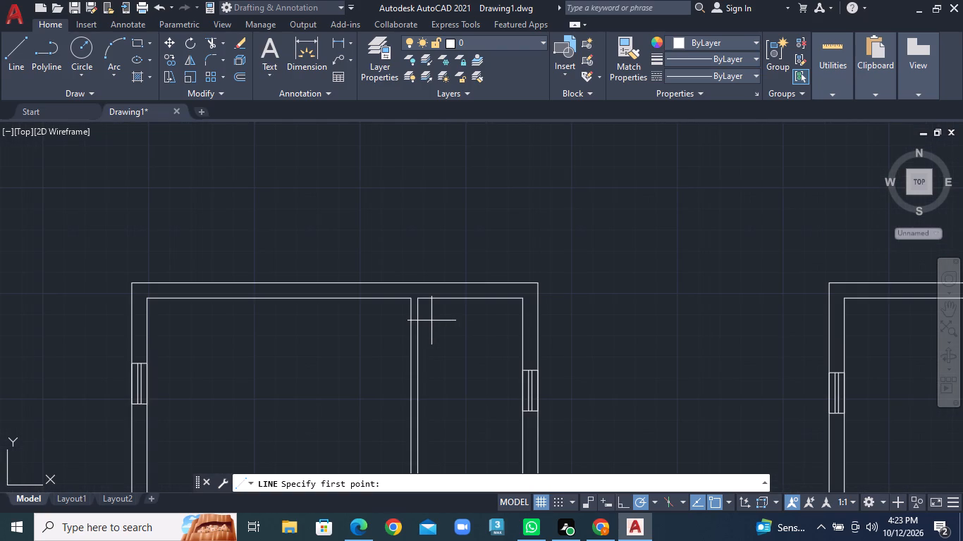
pyautogui.click(7, 51)
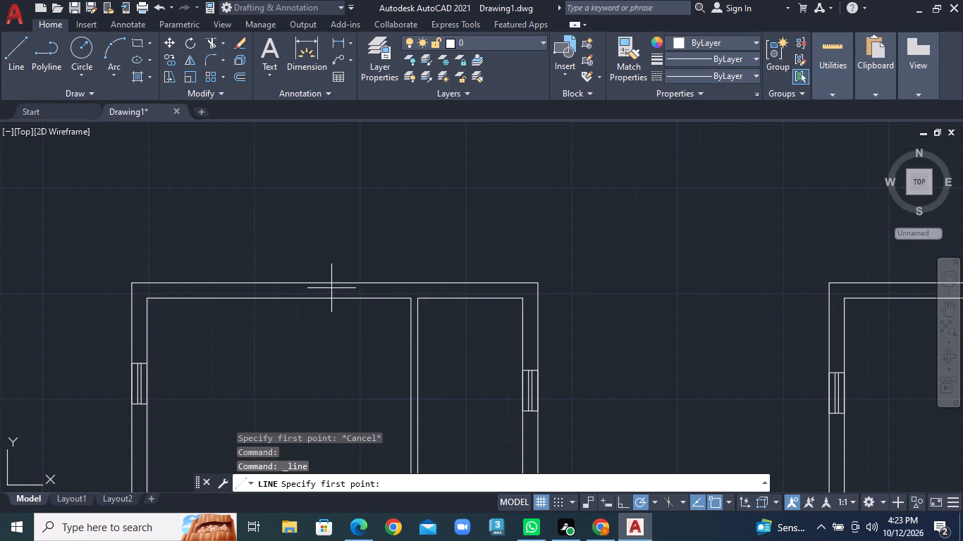
pyautogui.scroll(3, 394, 323)
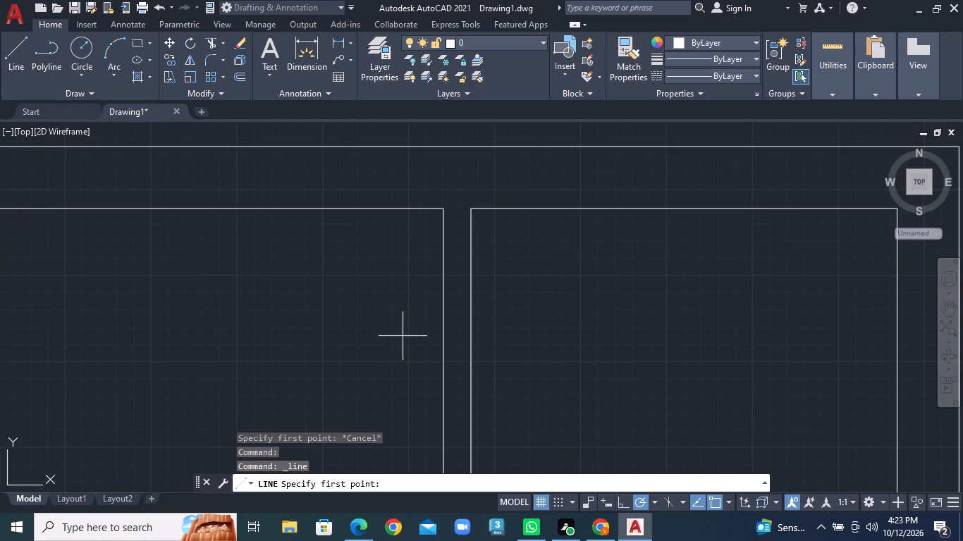
pyautogui.click(444, 240)
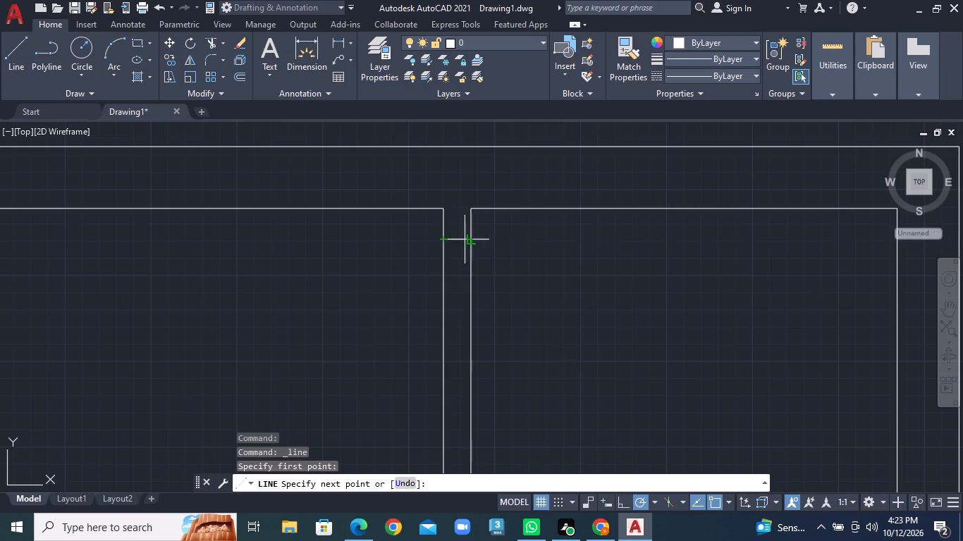
pyautogui.click(470, 237)
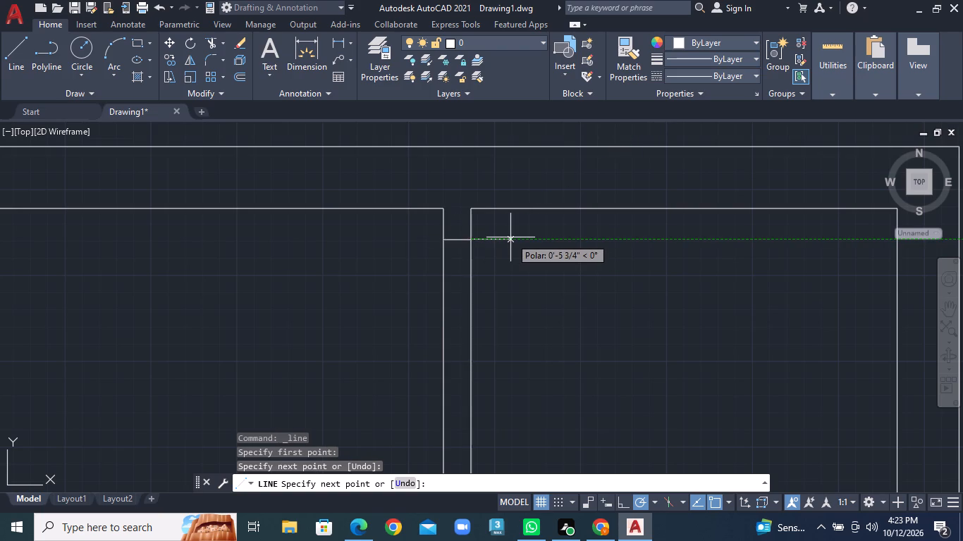
pyautogui.write("2'")
pyautogui.press('Return')
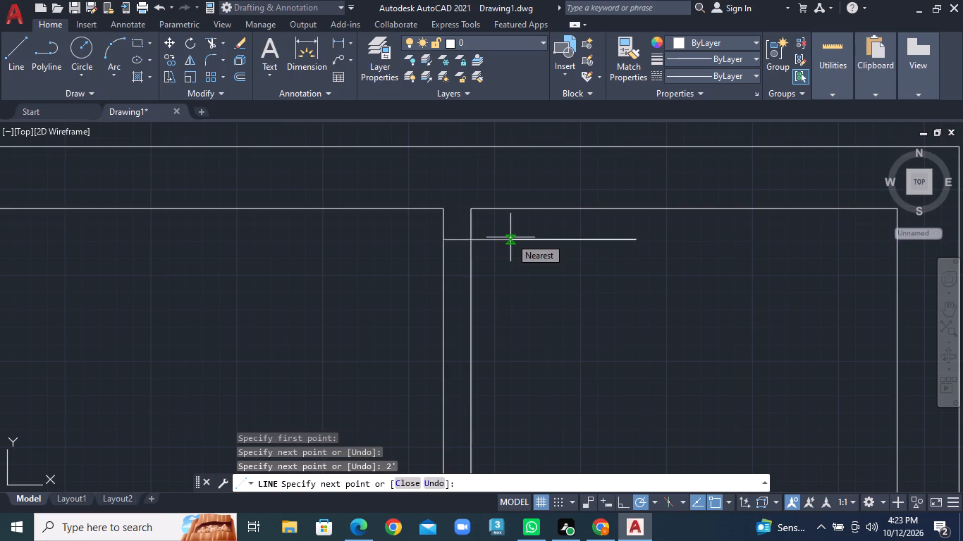
pyautogui.rightClick(652, 290)
pyautogui.click(668, 292)
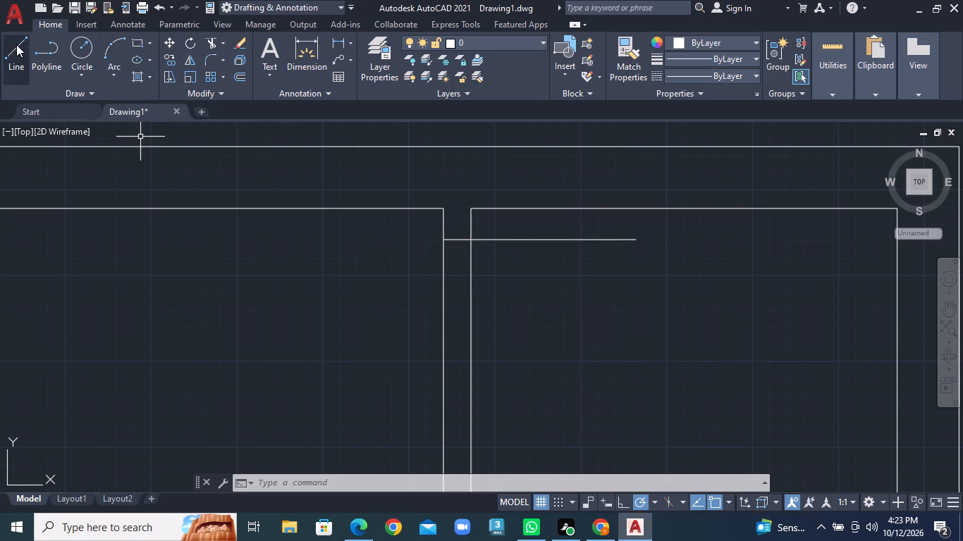
# Offset the short line across the partition 2' downward to mark the door opening's lower edge.
pyautogui.click(233, 73)
pyautogui.scroll(-1, 365, 219)
pyautogui.moveTo(365, 219); pyautogui.dragTo(324, 158, button='middle')
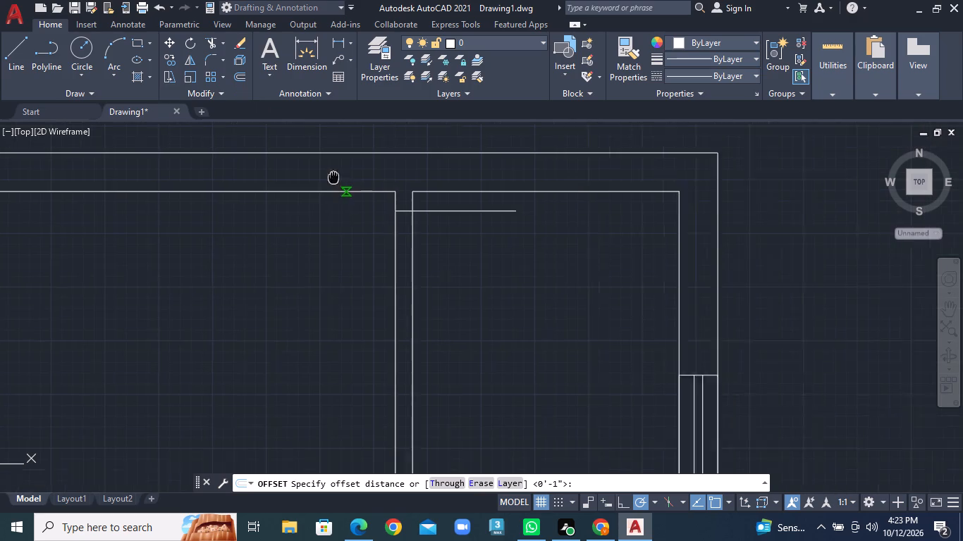
pyautogui.moveTo(324, 158); pyautogui.dragTo(321, 145, button='middle')
pyautogui.write("2'")
pyautogui.press('Return')
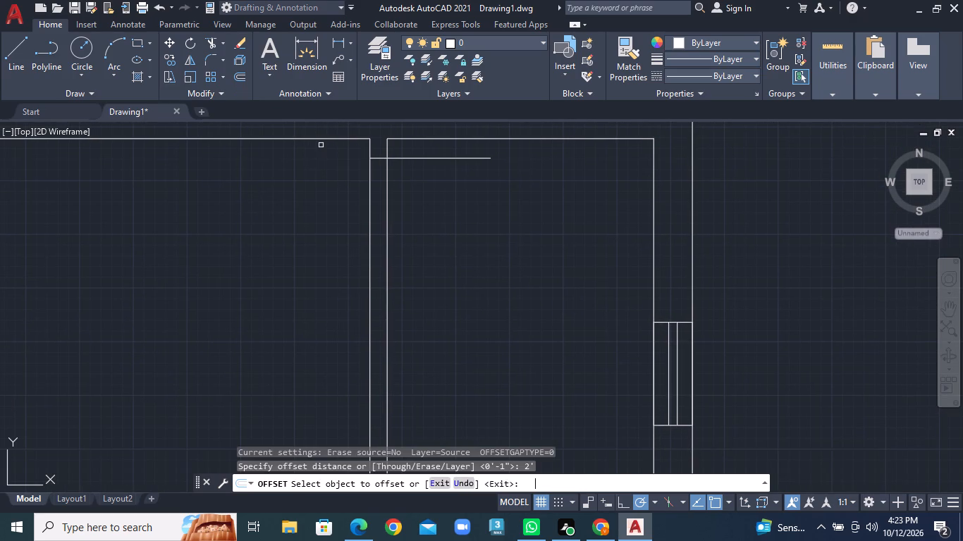
pyautogui.click(381, 158)
pyautogui.click(381, 207)
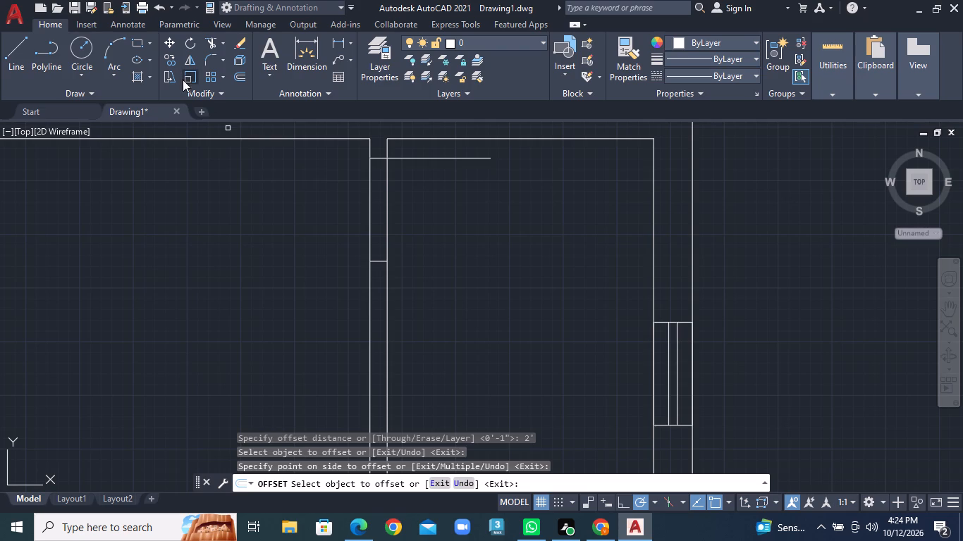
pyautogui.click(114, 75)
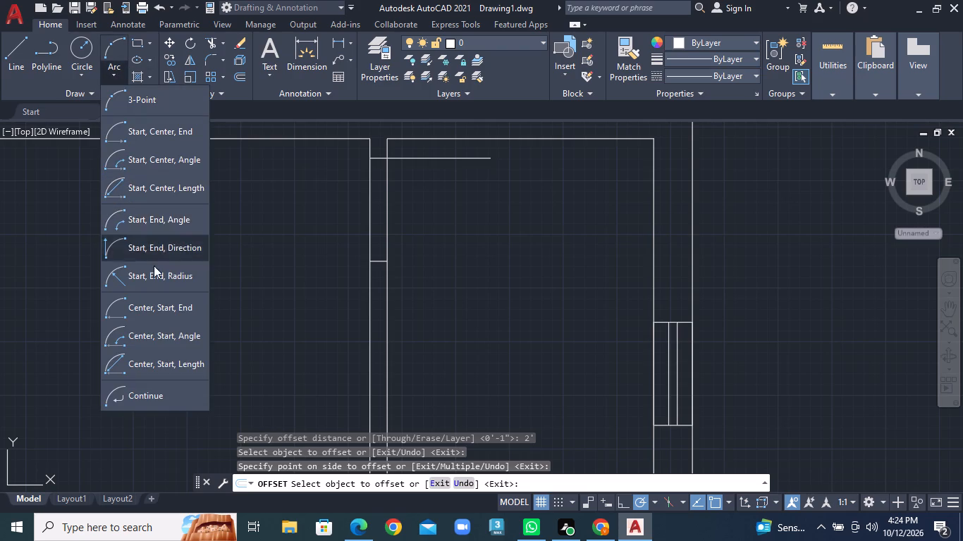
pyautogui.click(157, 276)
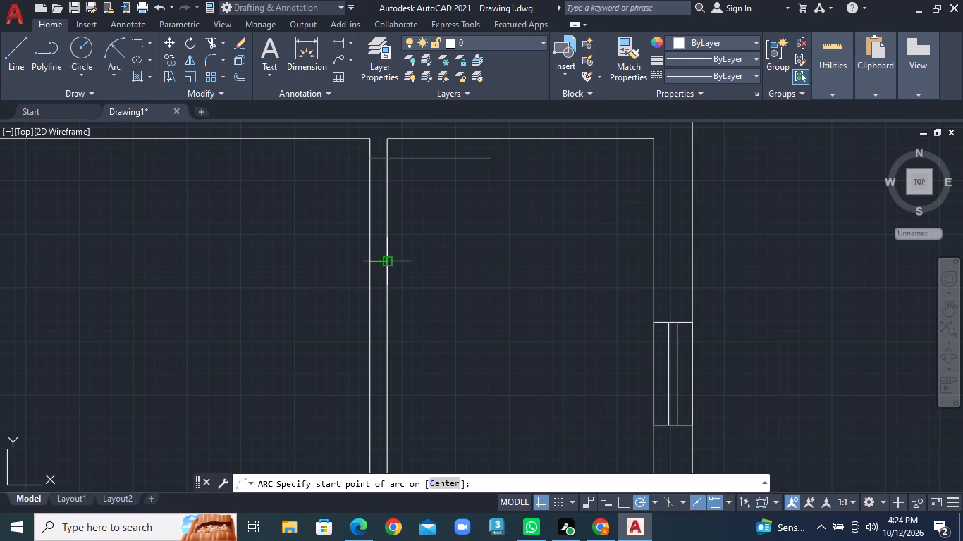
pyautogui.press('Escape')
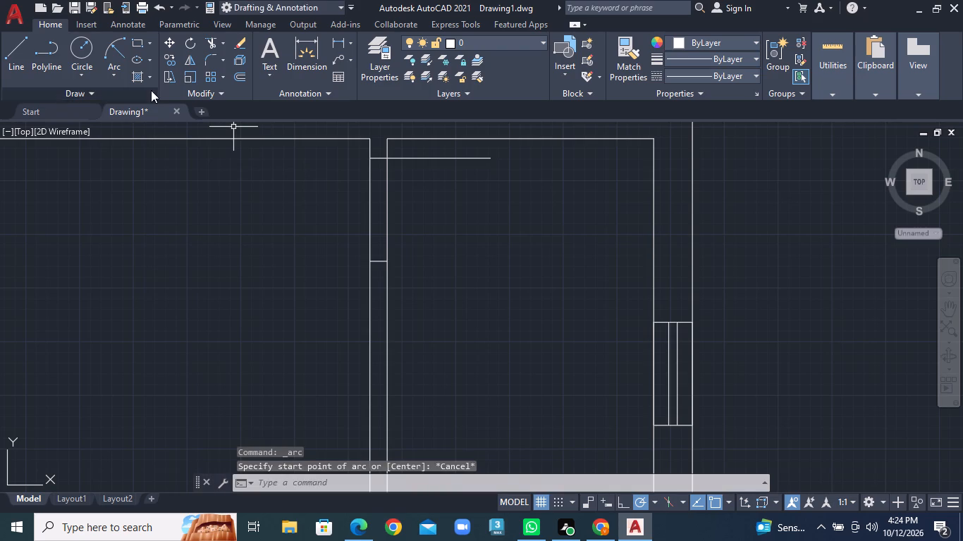
# Offset the 2' door leaf line and the short line across the partition beside it 1" downward.
pyautogui.click(238, 80)
pyautogui.write('1"')
pyautogui.press('Return')
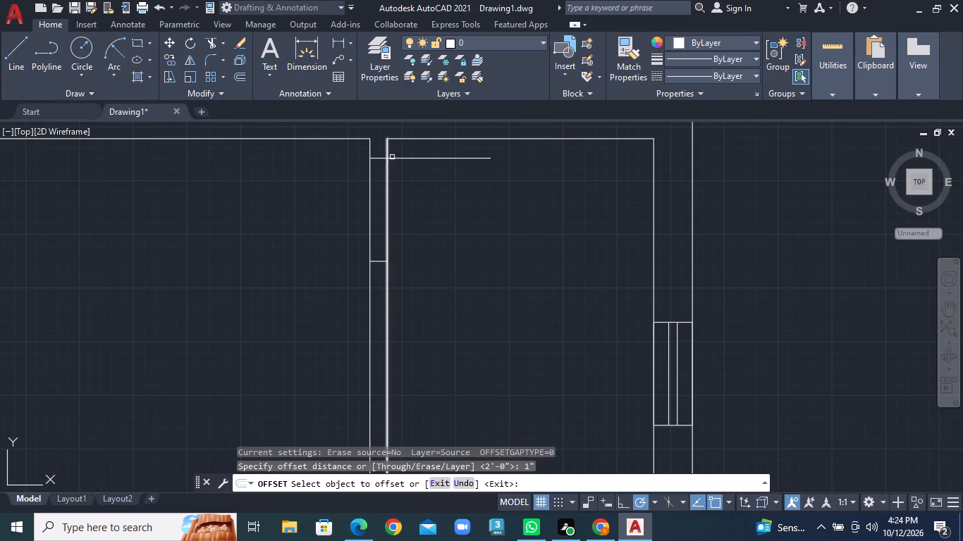
pyautogui.click(406, 158)
pyautogui.click(406, 165)
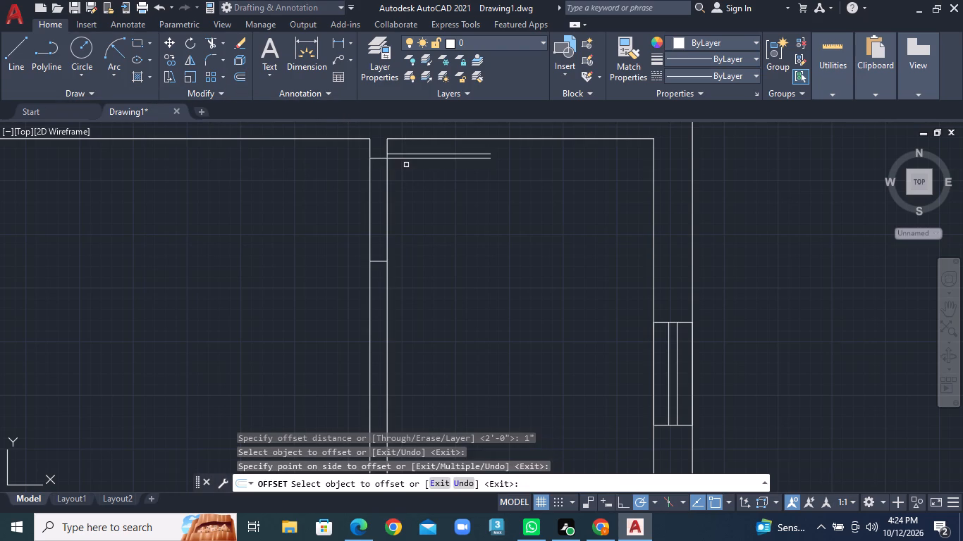
pyautogui.hotkey('ctrl', 'z')
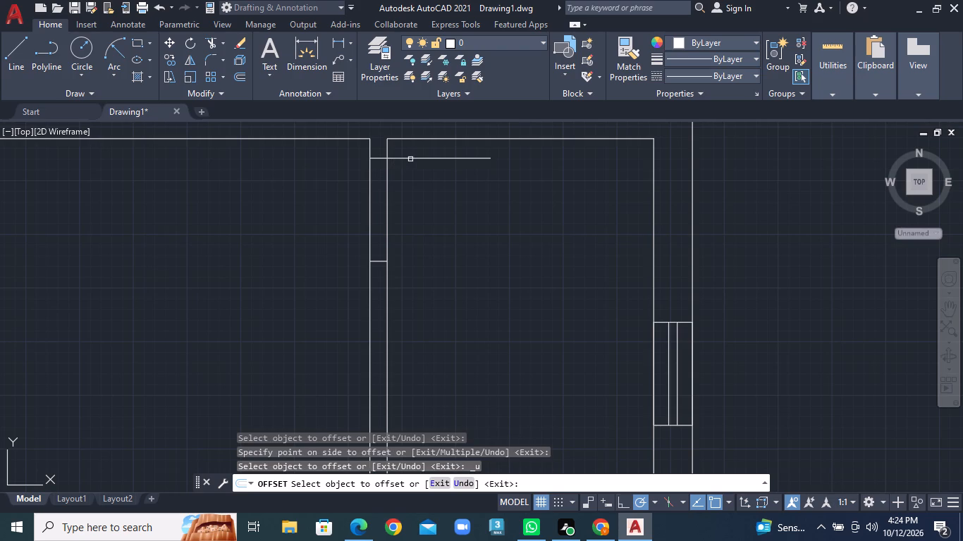
pyautogui.click(417, 156)
pyautogui.click(417, 187)
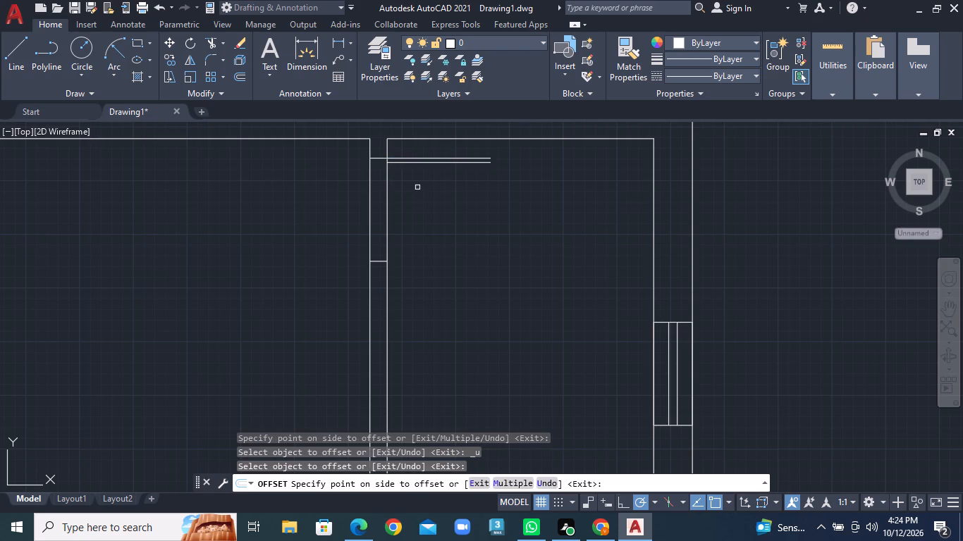
pyautogui.click(380, 158)
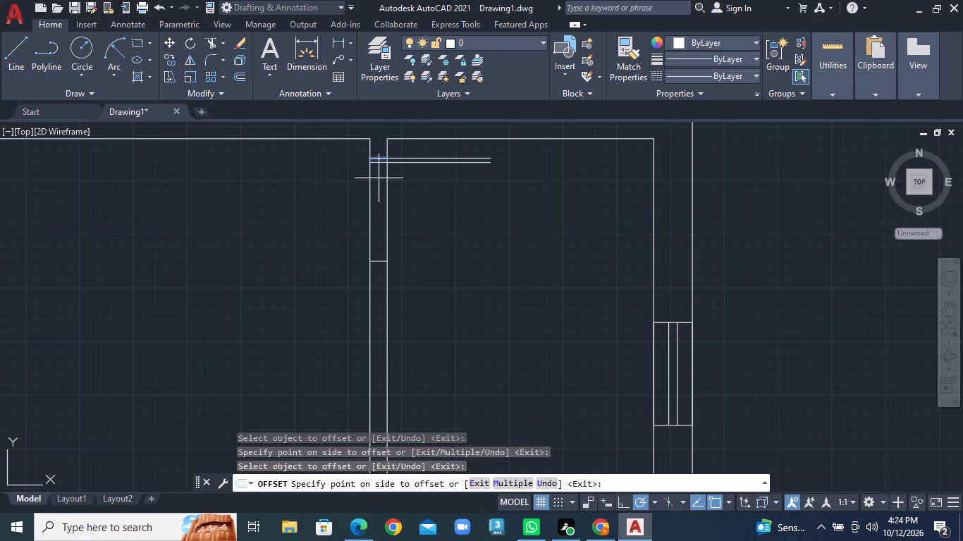
pyautogui.click(379, 178)
# Close the door leaf's free end with a short vertical line joining its two long edges.
pyautogui.click(16, 65)
pyautogui.scroll(1, 451, 130)
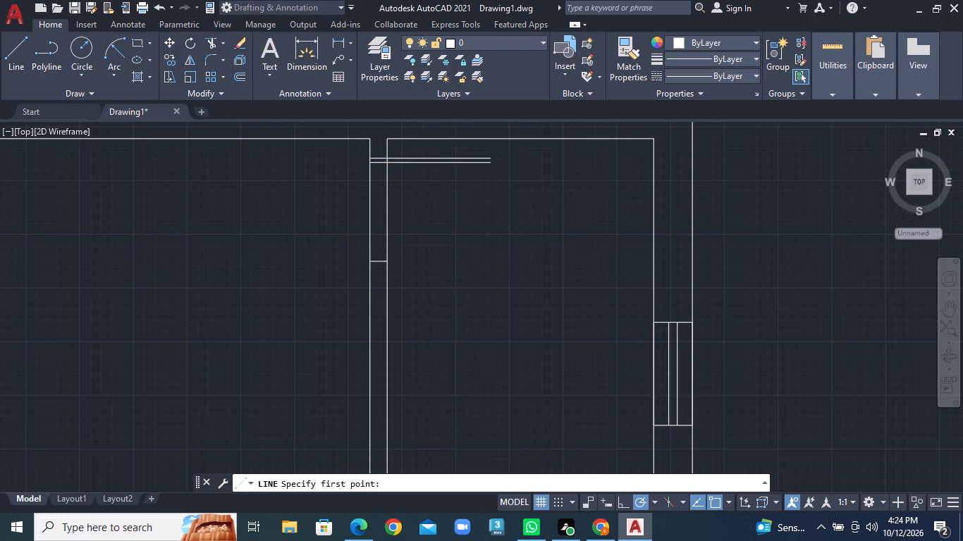
pyautogui.scroll(1, 519, 180)
pyautogui.click(507, 169)
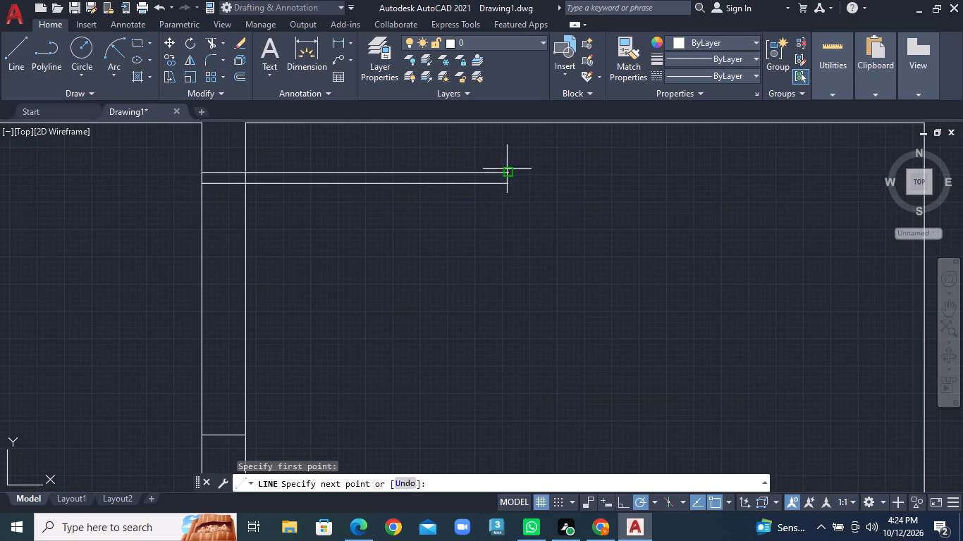
pyautogui.click(506, 184)
pyautogui.rightClick(506, 184)
pyautogui.click(522, 194)
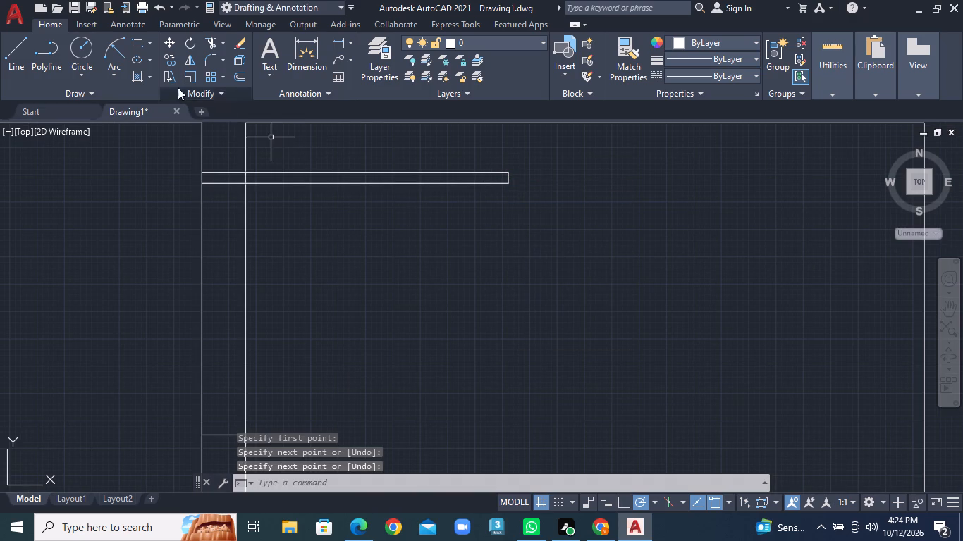
# Draw a Start, End, Radius swing arc from the opening's lower edge at the partition's right face to the door leaf's lower free corner.
pyautogui.click(114, 75)
pyautogui.click(169, 271)
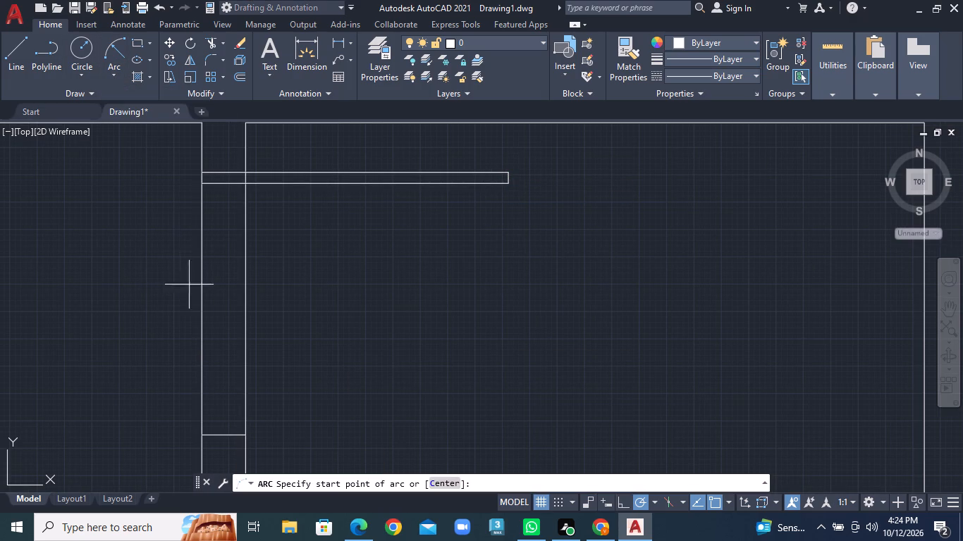
pyautogui.click(248, 436)
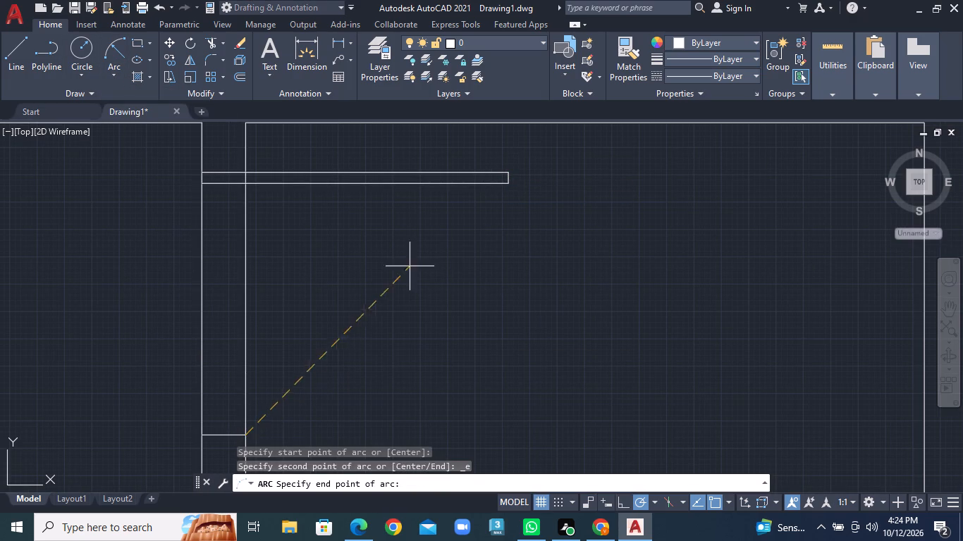
pyautogui.click(507, 185)
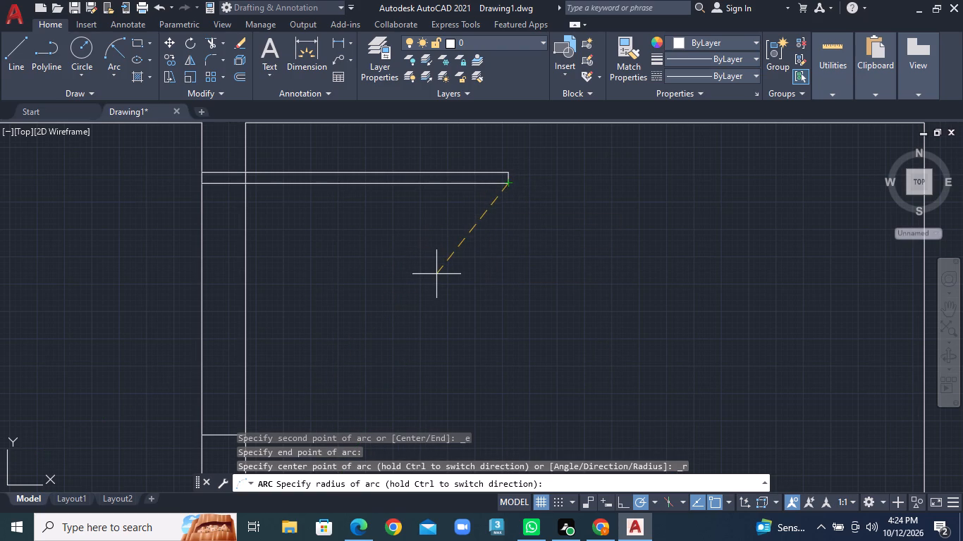
pyautogui.scroll(-2, 436, 274)
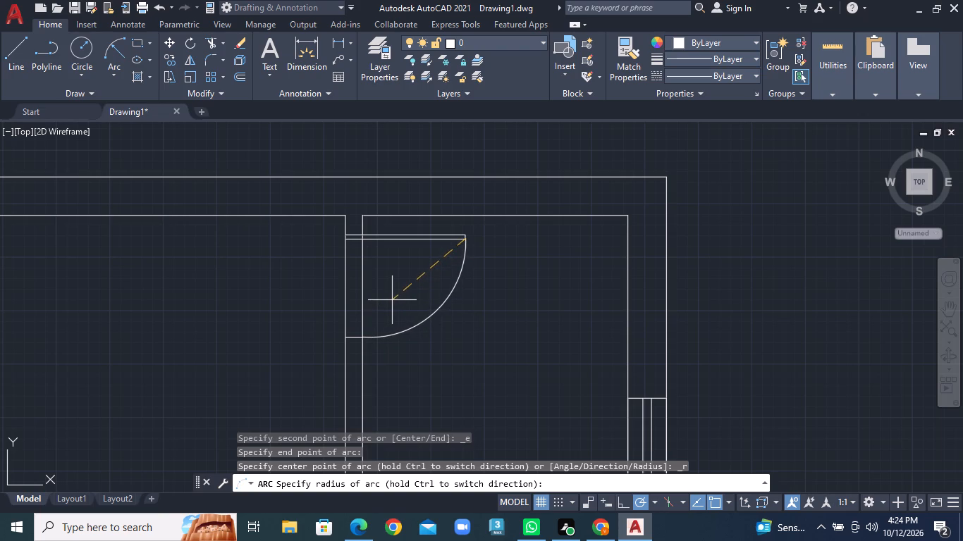
pyautogui.click(392, 300)
# Draw a short vertical line across the left plan's upper horizontal partition, just left of its crossing with the vertical partition.
pyautogui.scroll(-2, 407, 281)
pyautogui.moveTo(414, 328); pyautogui.dragTo(448, 190, button='middle')
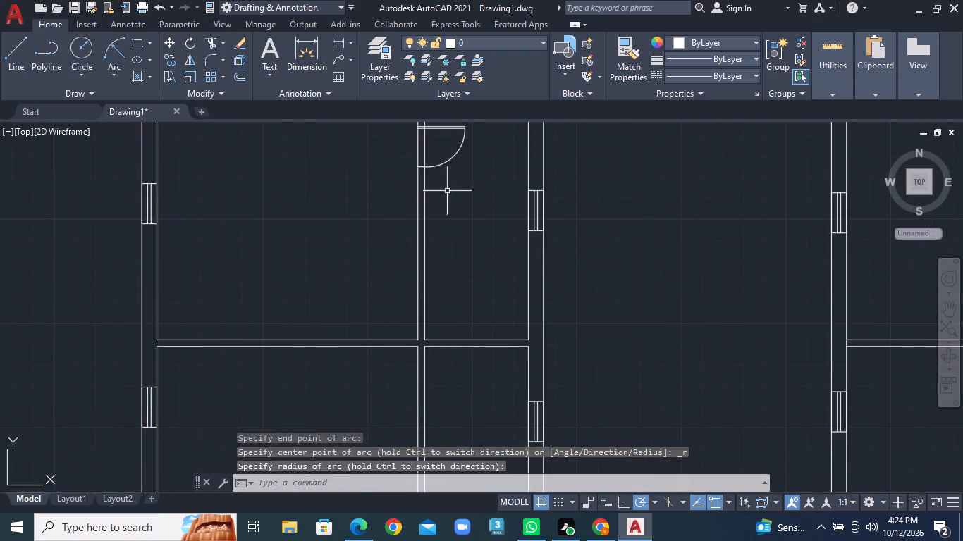
pyautogui.scroll(2, 398, 325)
pyautogui.moveTo(400, 343); pyautogui.dragTo(373, 257, button='middle')
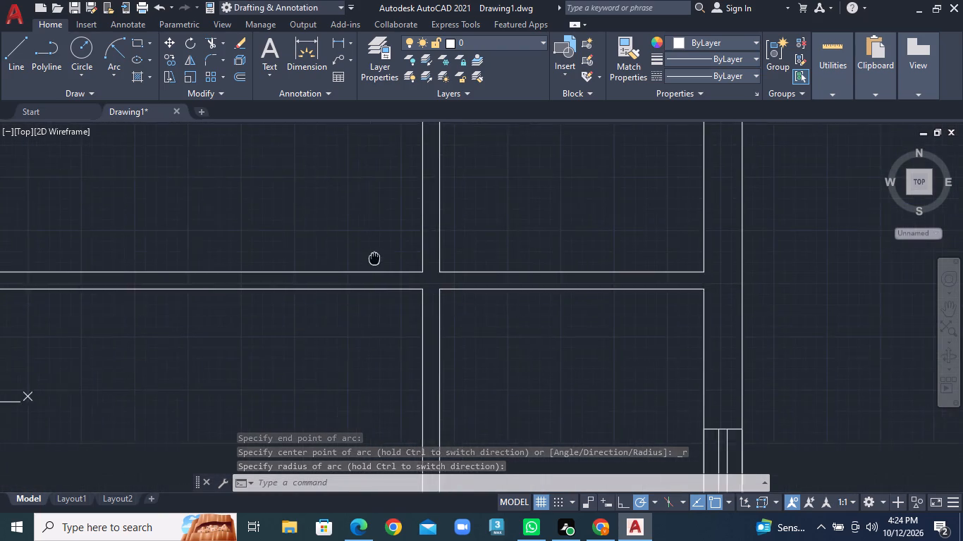
pyautogui.moveTo(373, 257); pyautogui.dragTo(348, 257, button='middle')
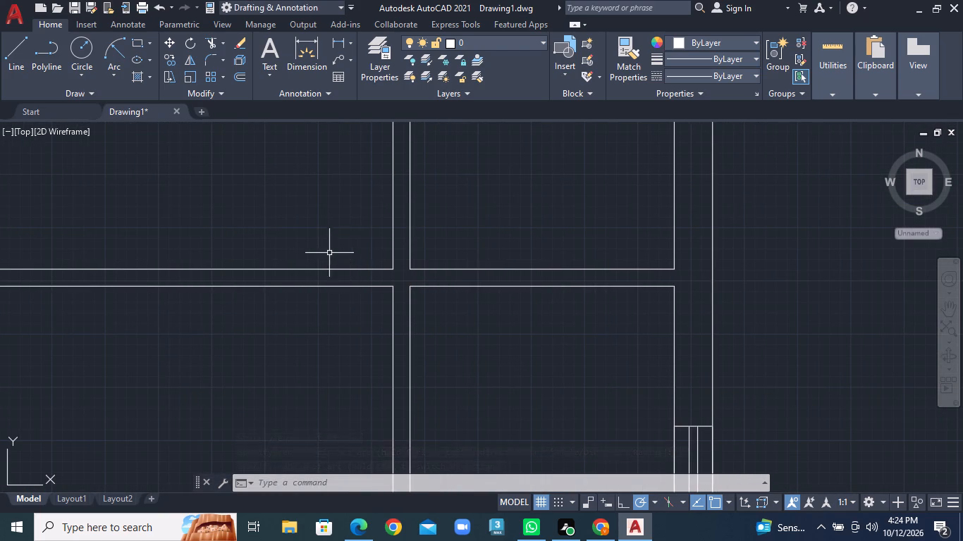
pyautogui.click(18, 65)
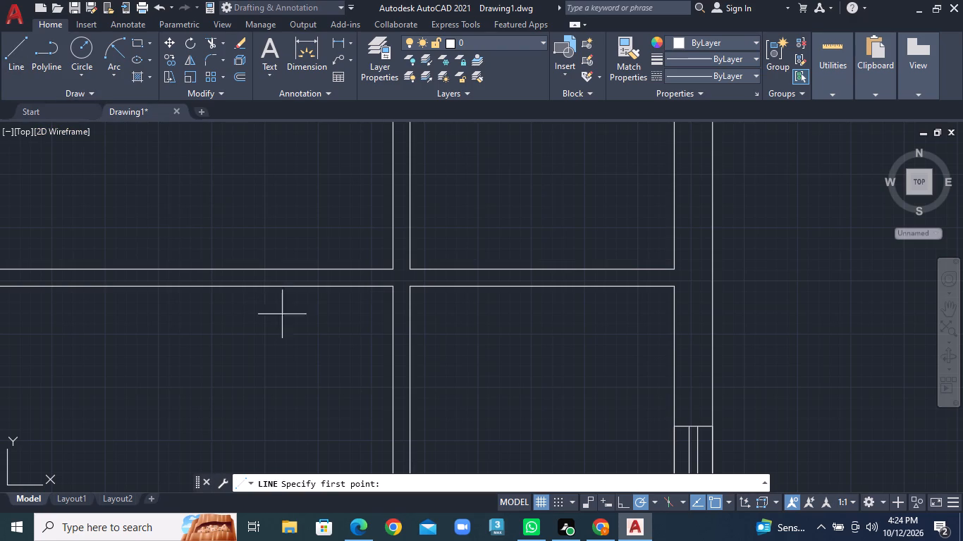
pyautogui.click(381, 268)
pyautogui.click(380, 284)
pyautogui.rightClick(380, 284)
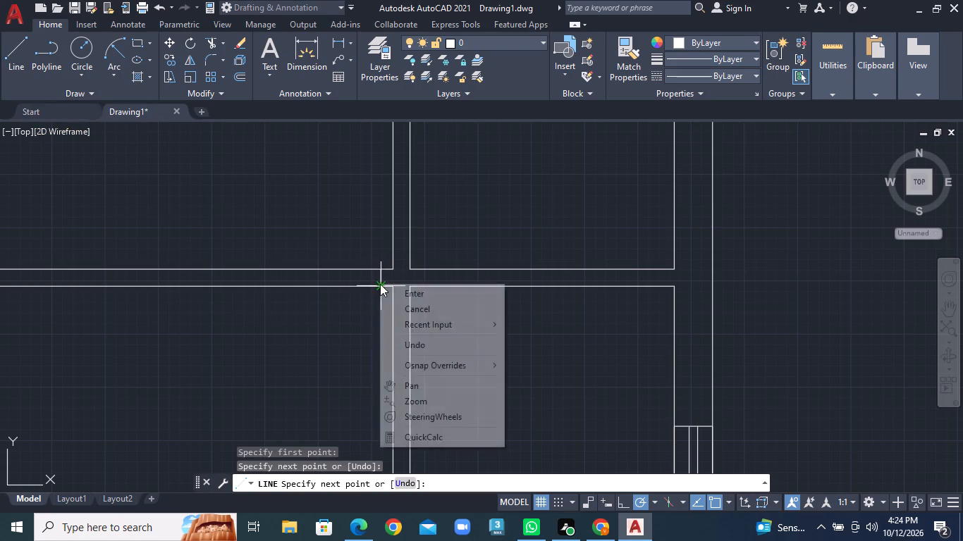
pyautogui.click(391, 292)
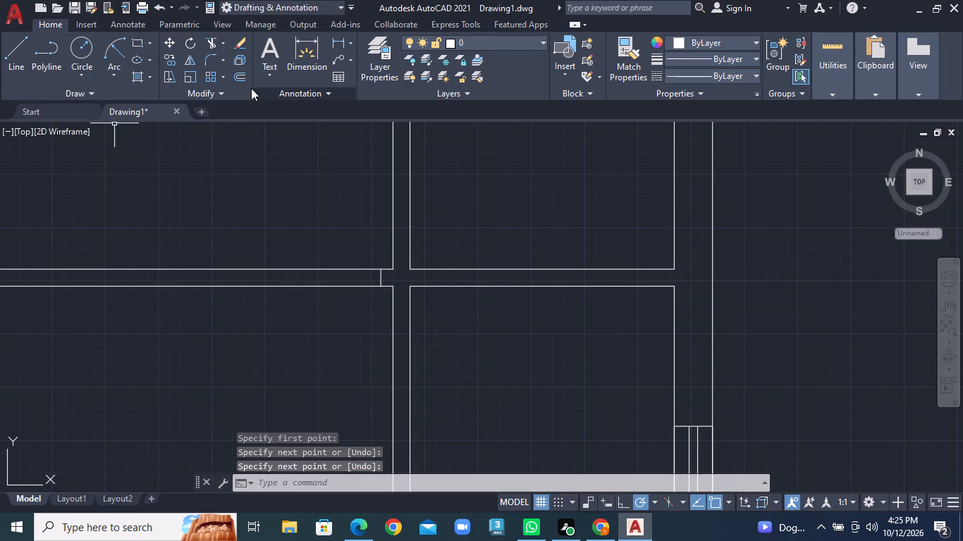
# Offset the short line across the horizontal partition 2' to the left to mark the door opening's other edge.
pyautogui.click(240, 74)
pyautogui.write("2'")
pyautogui.press('Return')
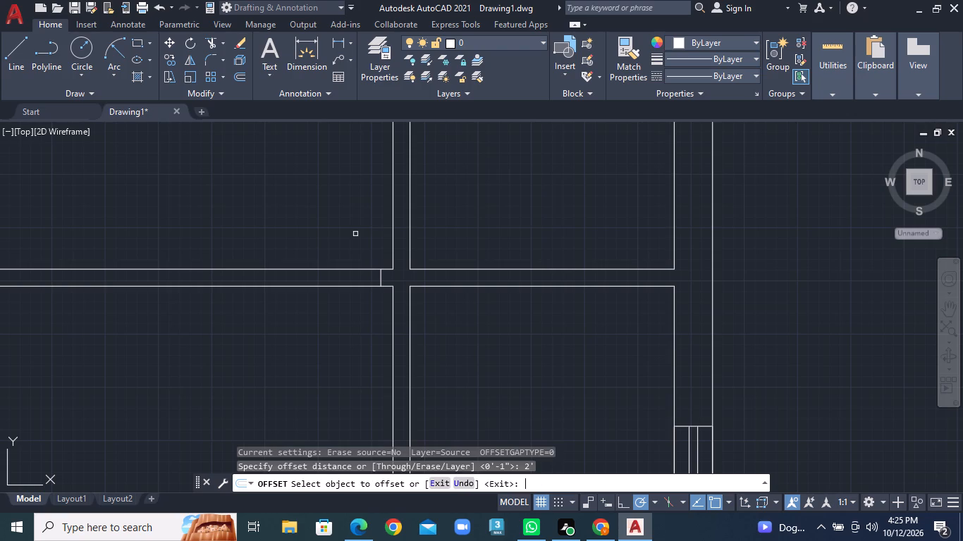
pyautogui.click(381, 278)
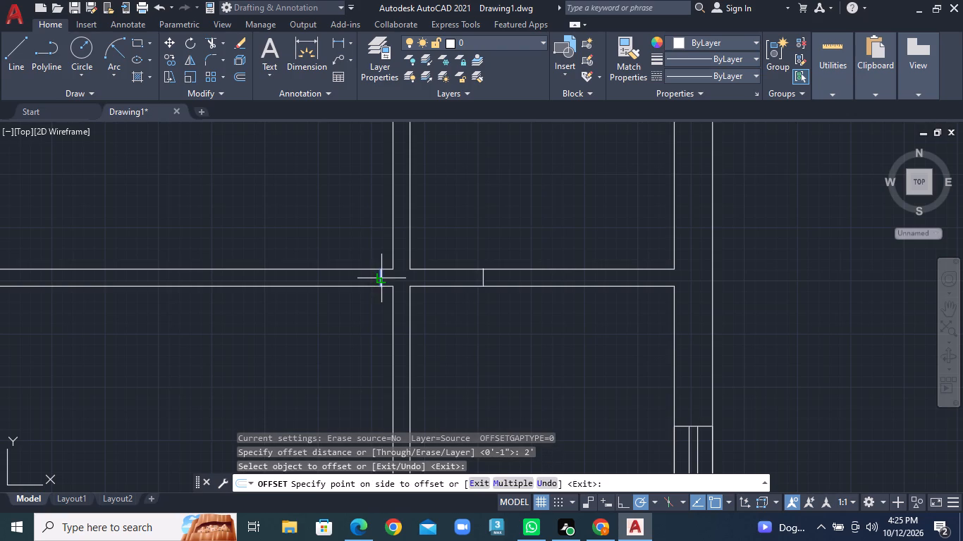
pyautogui.click(311, 278)
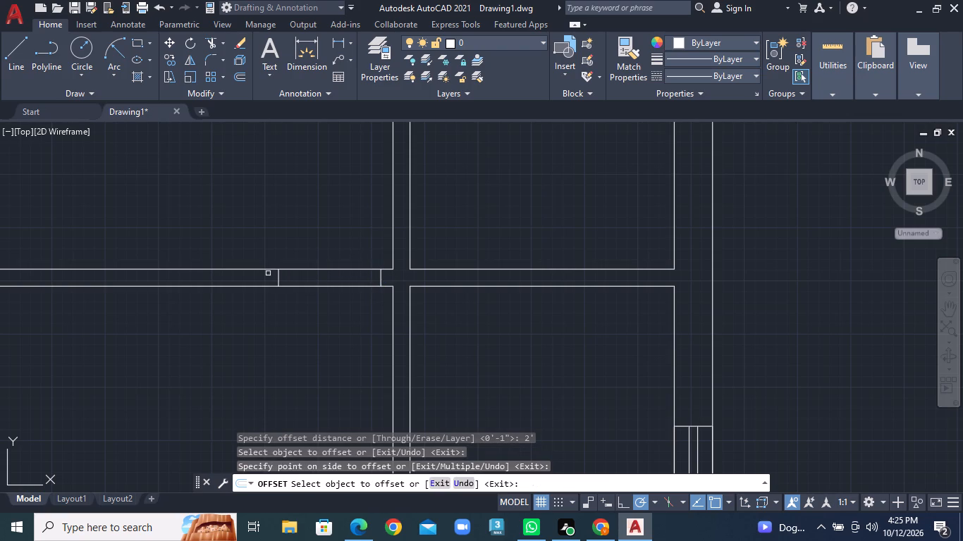
# Draw a 2' door leaf line straight up from the opening's right edge at the horizontal partition's upper face.
pyautogui.click(13, 54)
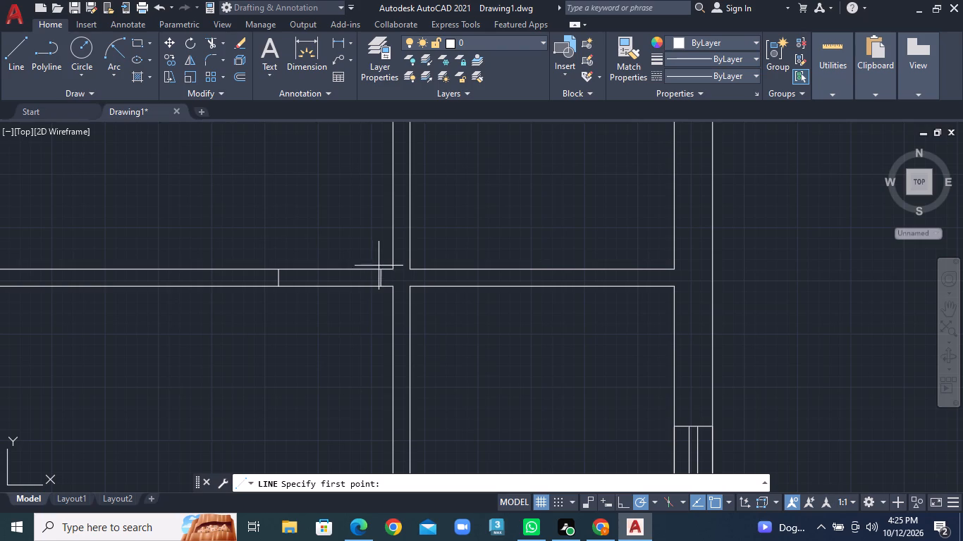
pyautogui.click(379, 273)
pyautogui.write("2'")
pyautogui.press('Return')
pyautogui.rightClick(309, 225)
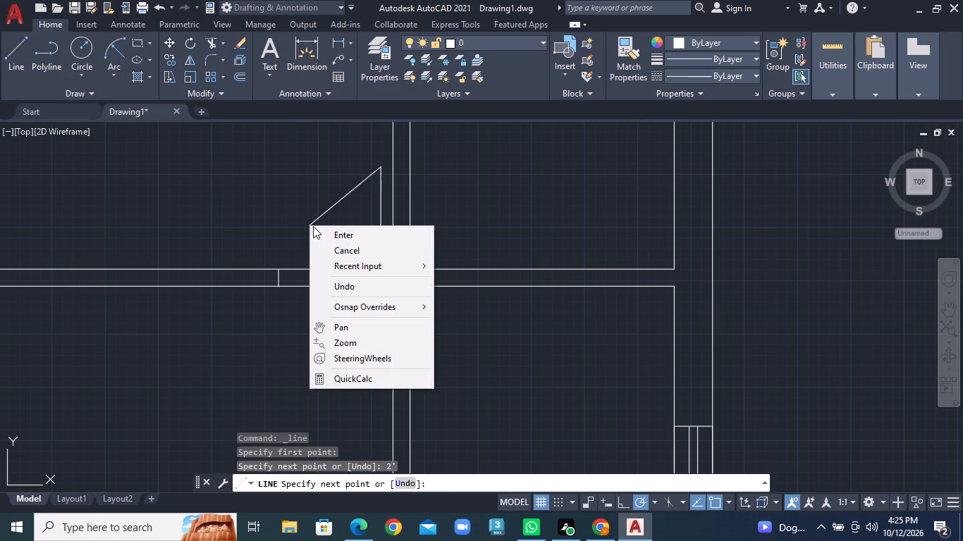
pyautogui.doubleClick(320, 229)
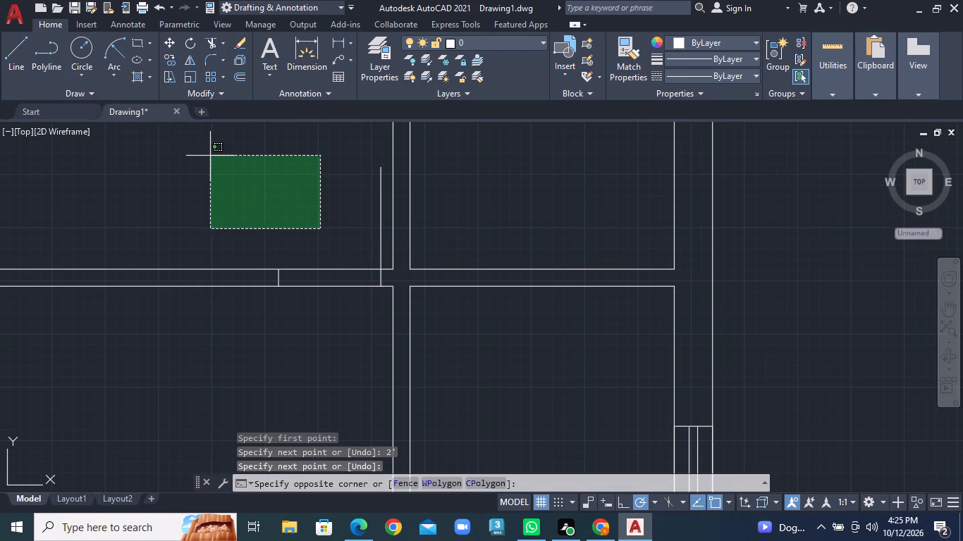
pyautogui.press('Escape')
# Offset the 2' door leaf line and the short line across the partition below it 1" to the left.
pyautogui.click(236, 75)
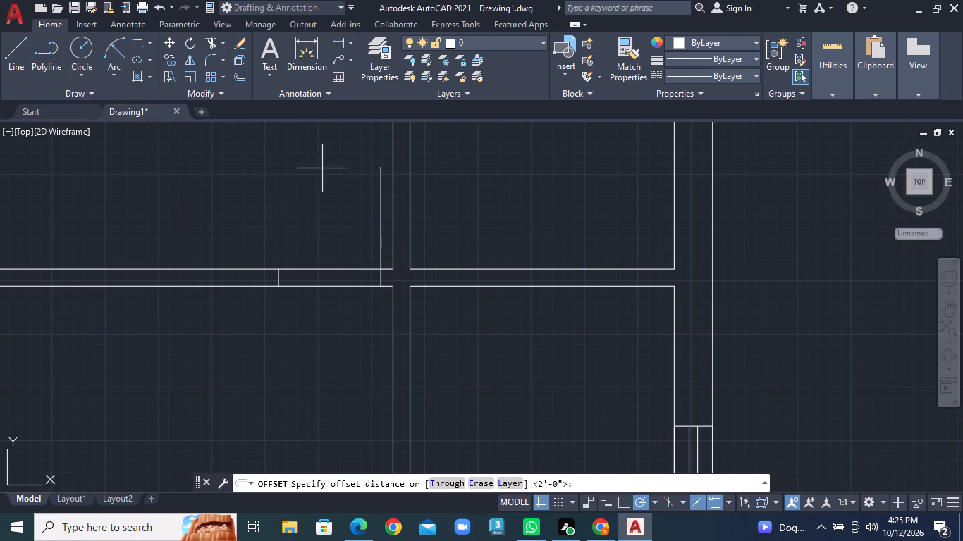
pyautogui.write('1"')
pyautogui.press('Return')
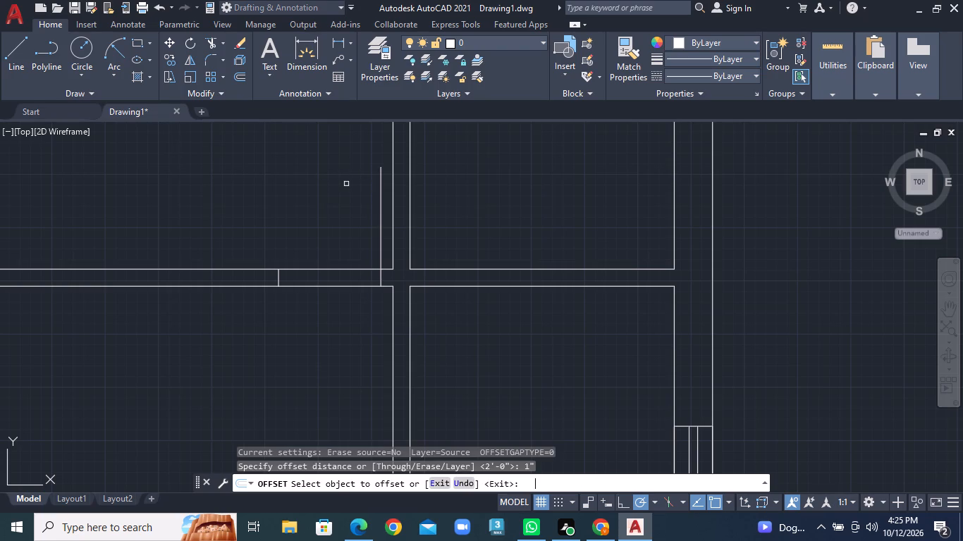
pyautogui.click(379, 227)
pyautogui.click(360, 228)
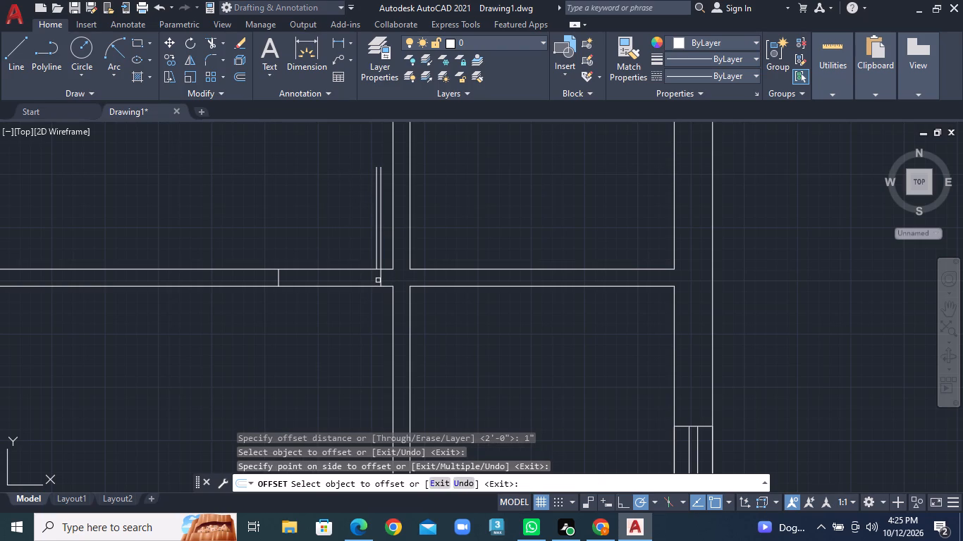
pyautogui.click(380, 278)
pyautogui.click(371, 278)
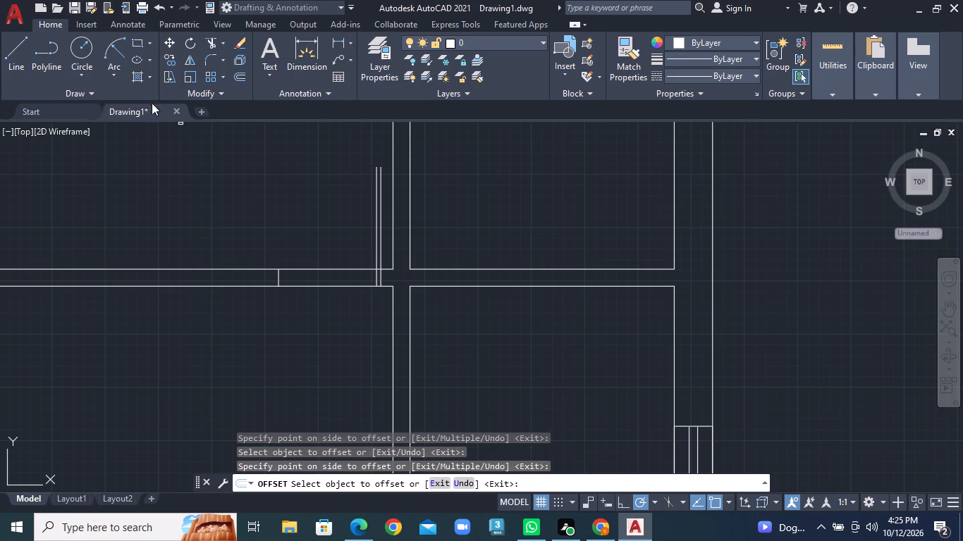
# Close the door leaf's free upper end with a short horizontal line joining its two long edges.
pyautogui.click(17, 51)
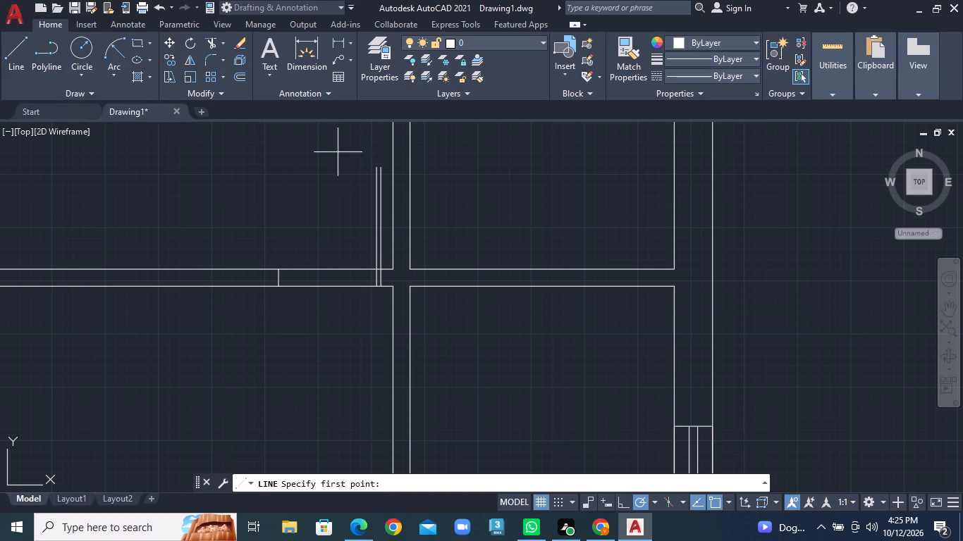
pyautogui.scroll(3, 339, 153)
pyautogui.click(486, 211)
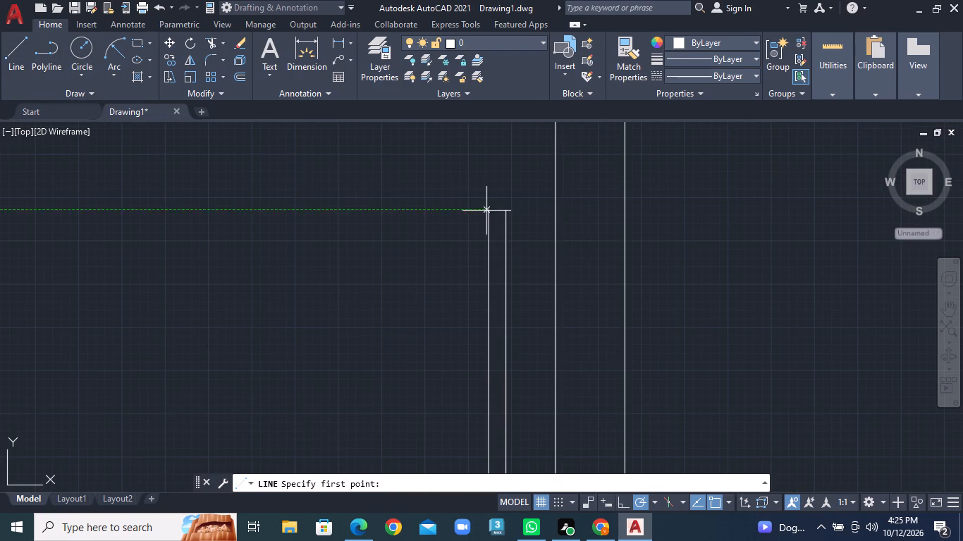
pyautogui.click(510, 211)
pyautogui.rightClick(510, 211)
pyautogui.click(520, 218)
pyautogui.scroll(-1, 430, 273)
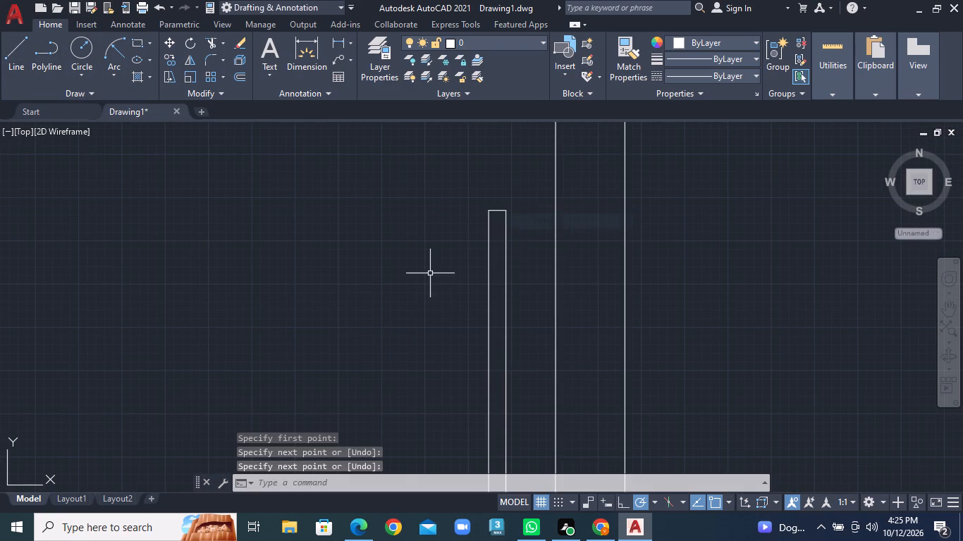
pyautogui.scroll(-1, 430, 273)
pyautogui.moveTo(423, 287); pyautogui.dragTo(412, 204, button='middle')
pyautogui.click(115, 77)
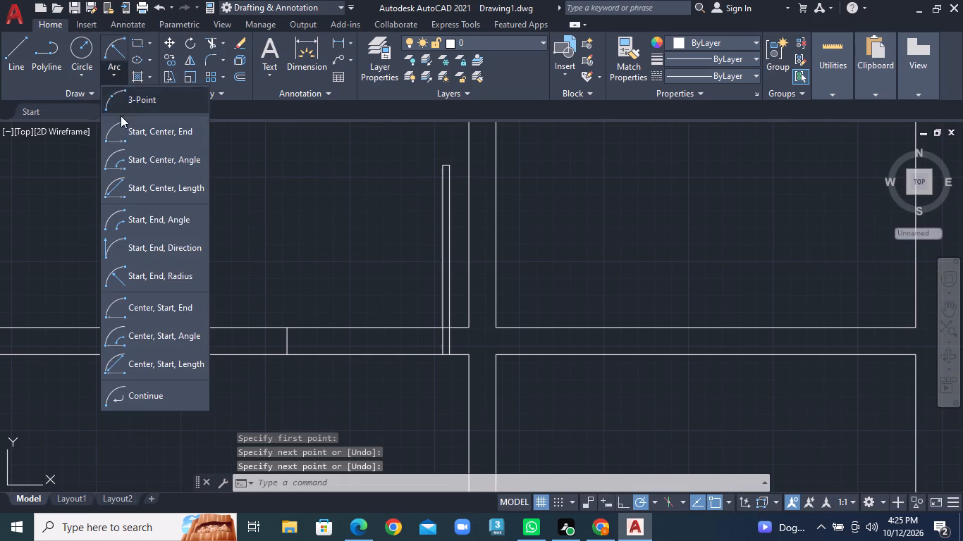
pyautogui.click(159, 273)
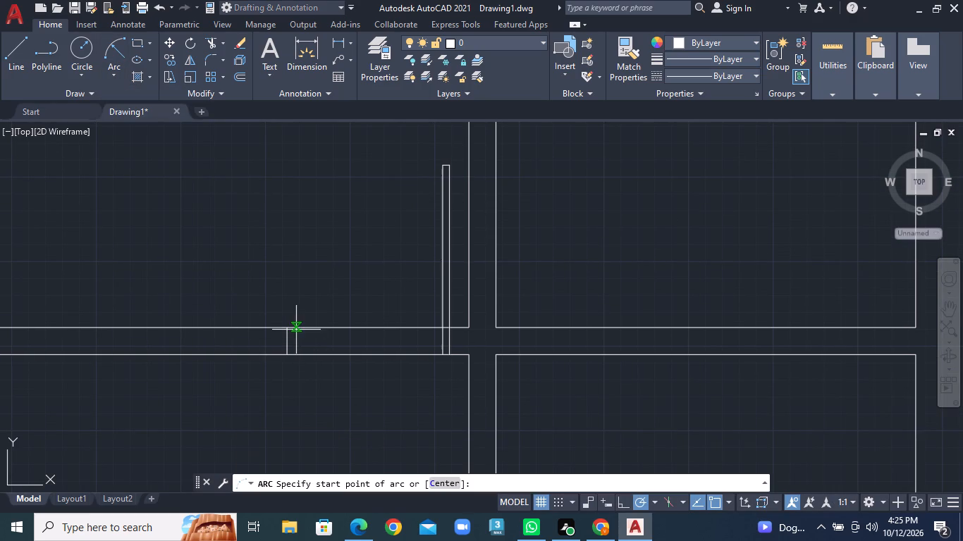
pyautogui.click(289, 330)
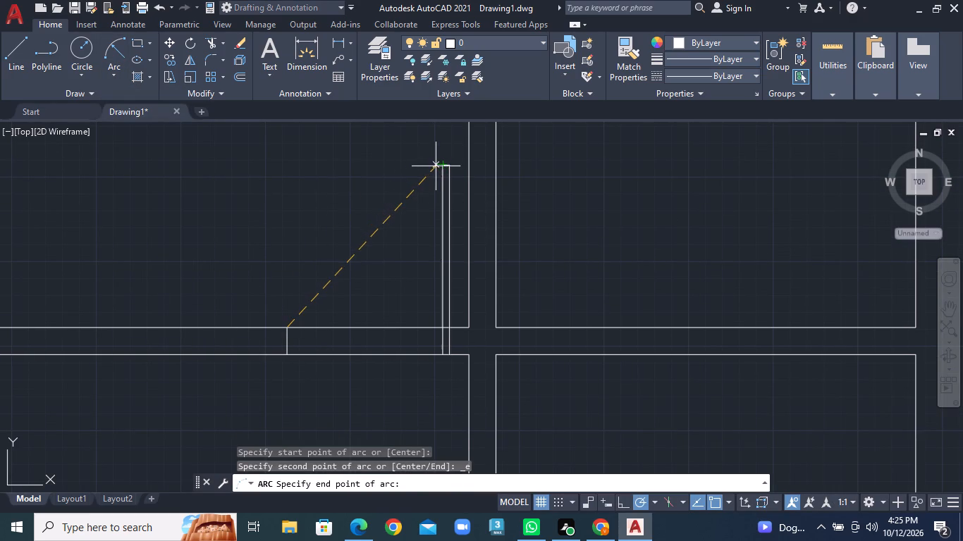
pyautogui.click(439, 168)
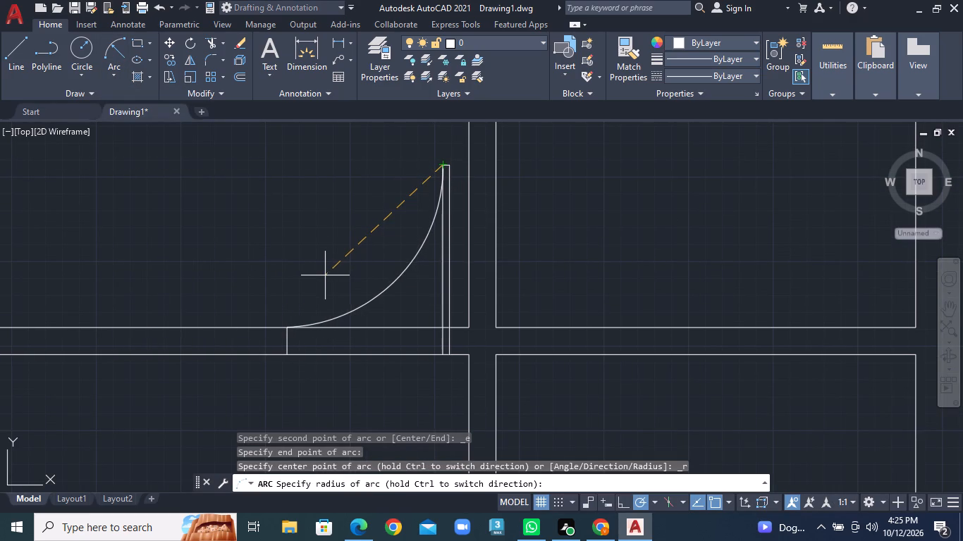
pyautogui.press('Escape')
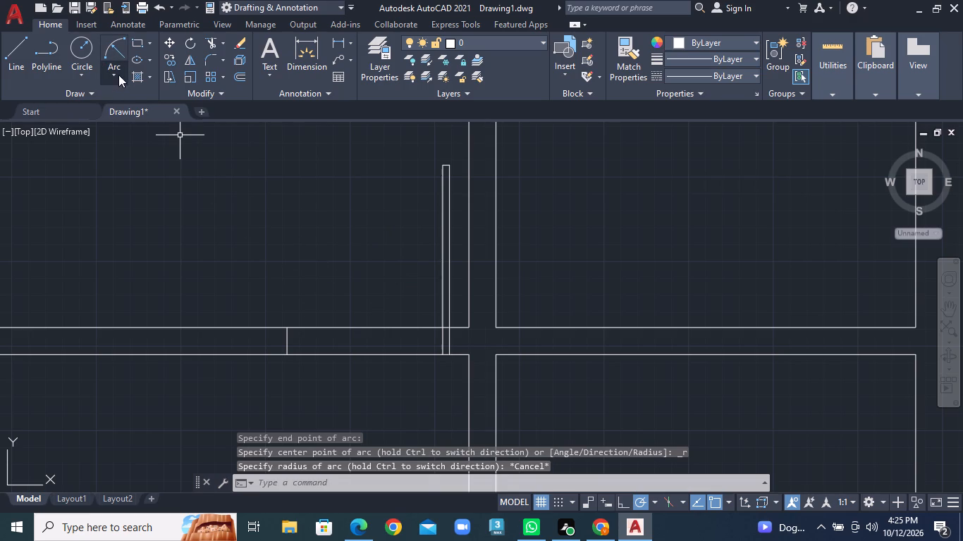
# Draw a Start, End, Radius swing arc from the door leaf's upper left corner to the opening's left edge at the partition's upper face.
pyautogui.click(118, 75)
pyautogui.click(157, 278)
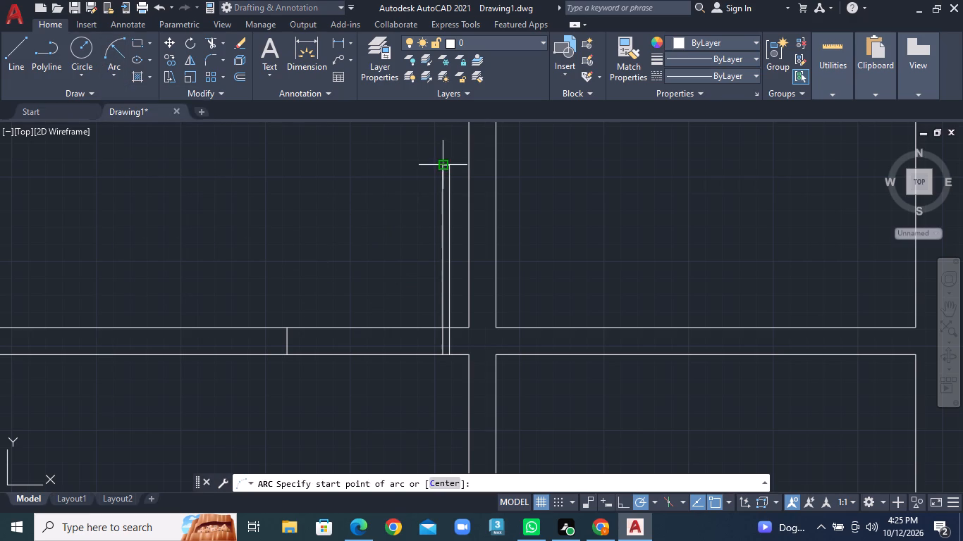
pyautogui.click(441, 166)
pyautogui.click(288, 331)
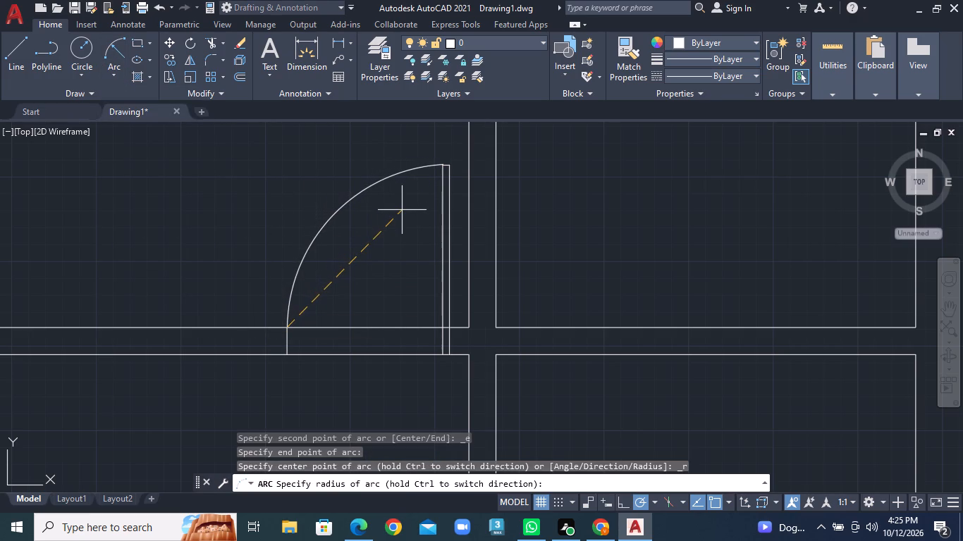
pyautogui.click(417, 246)
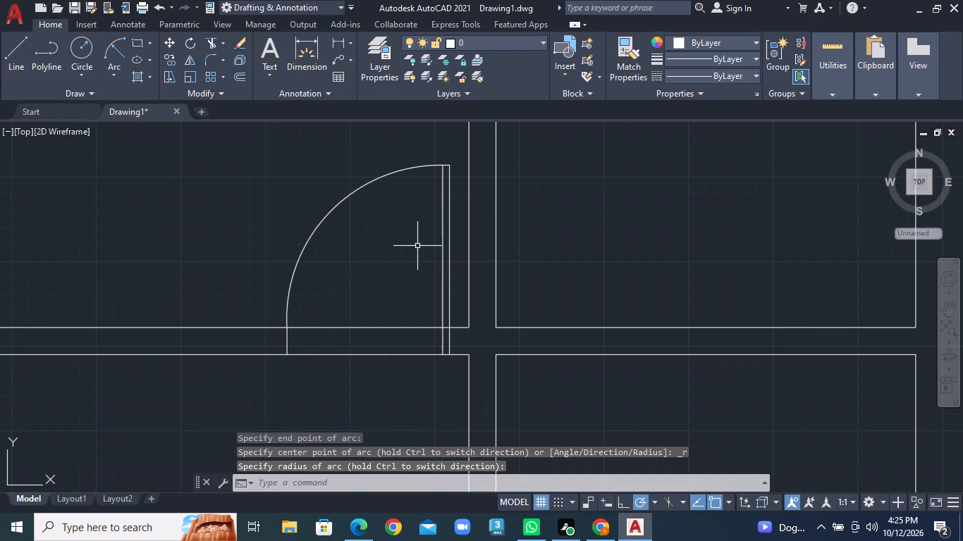
# Draw a short horizontal line across the vertical partition, just above its crossing with the next horizontal partition down.
pyautogui.scroll(-3, 416, 250)
pyautogui.moveTo(446, 311); pyautogui.dragTo(413, 165, button='middle')
pyautogui.moveTo(432, 321); pyautogui.dragTo(422, 294, button='middle')
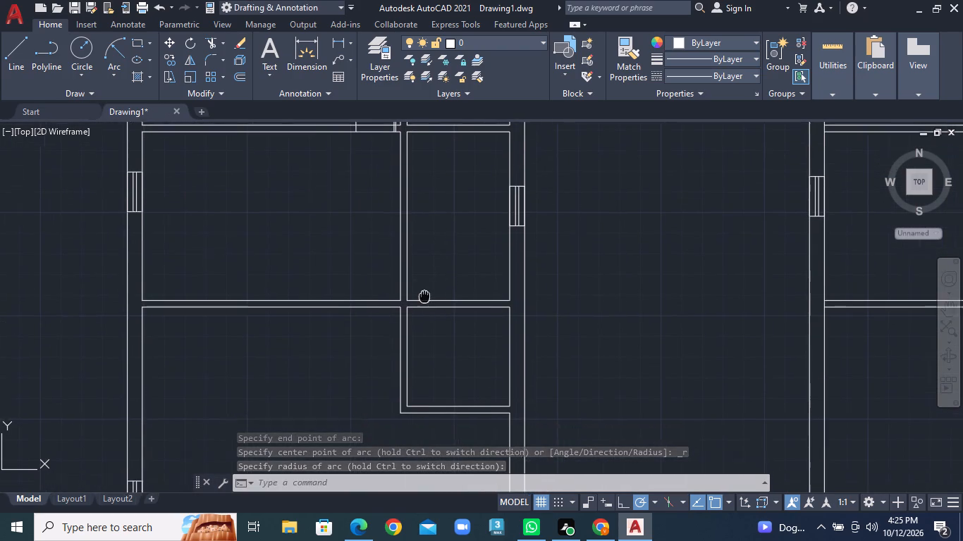
pyautogui.moveTo(422, 294); pyautogui.dragTo(400, 251, button='middle')
pyautogui.scroll(2, 398, 218)
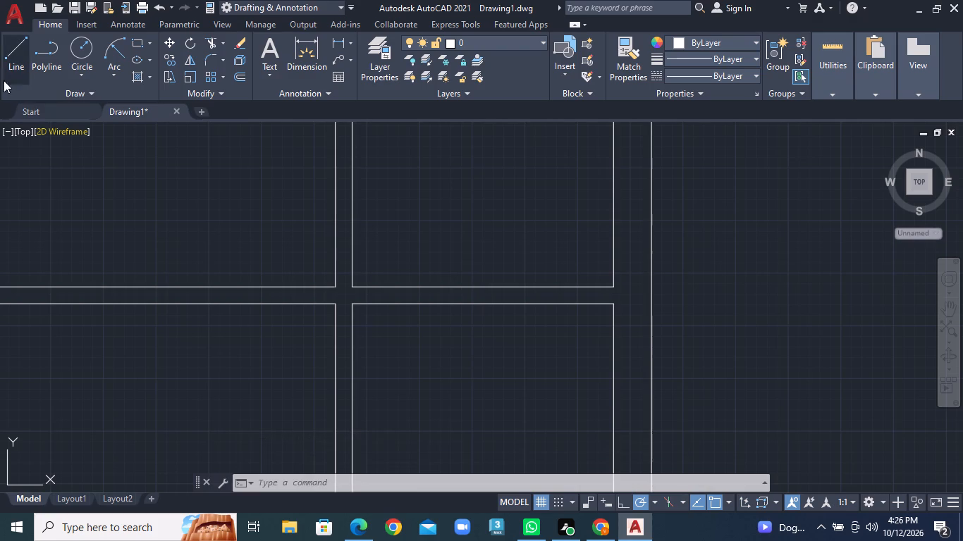
pyautogui.click(12, 63)
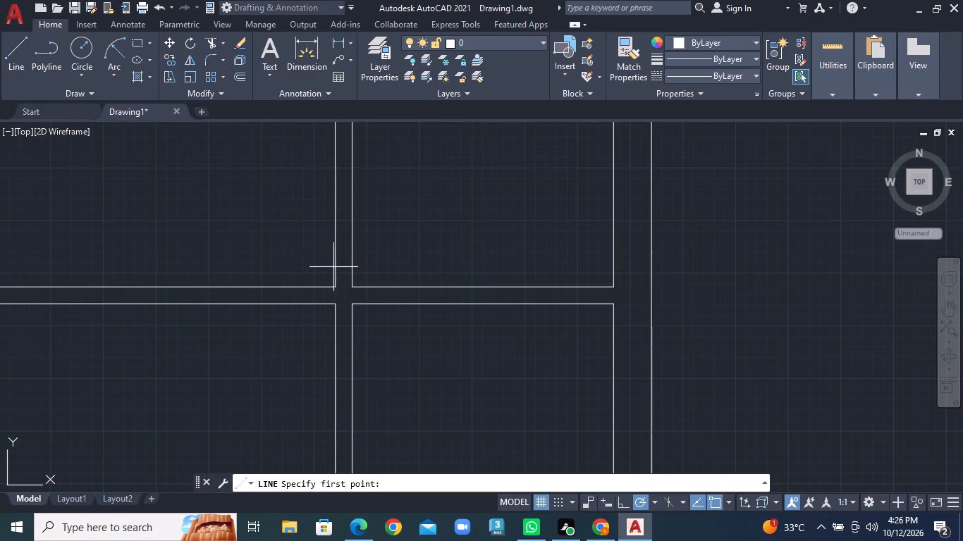
pyautogui.click(334, 272)
pyautogui.click(350, 272)
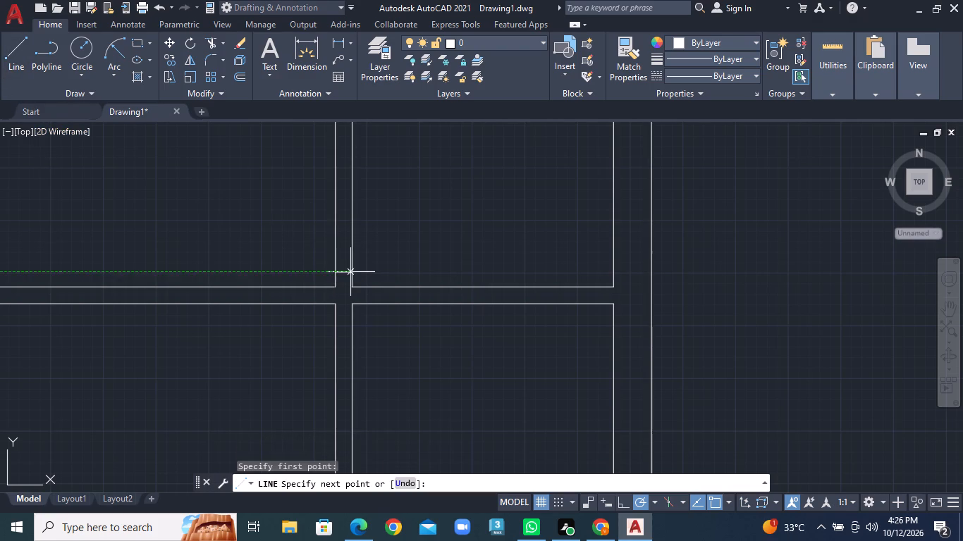
pyautogui.rightClick(352, 271)
pyautogui.click(368, 275)
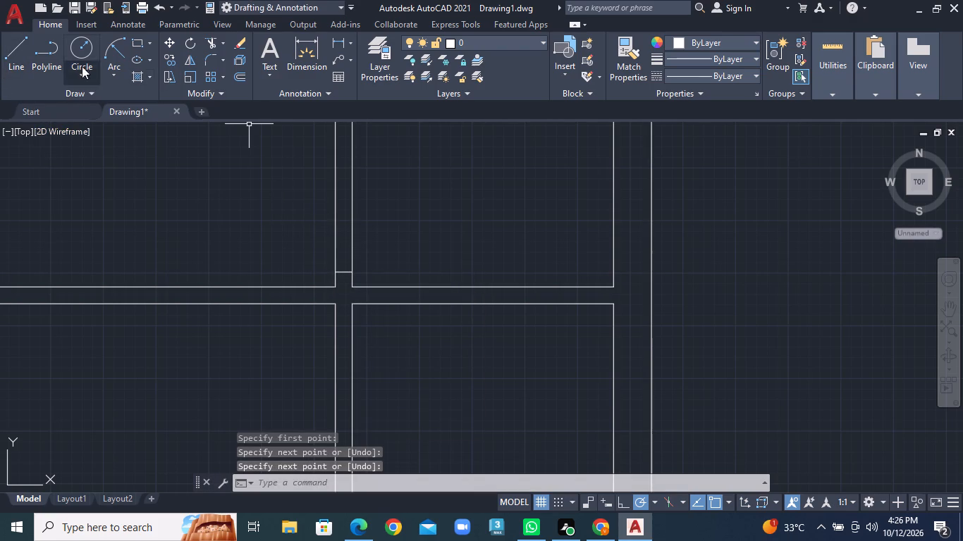
# Draw the door leaf outline from the short line's right end: 2' right, 1" up, and back to the partition's left face.
pyautogui.click(18, 61)
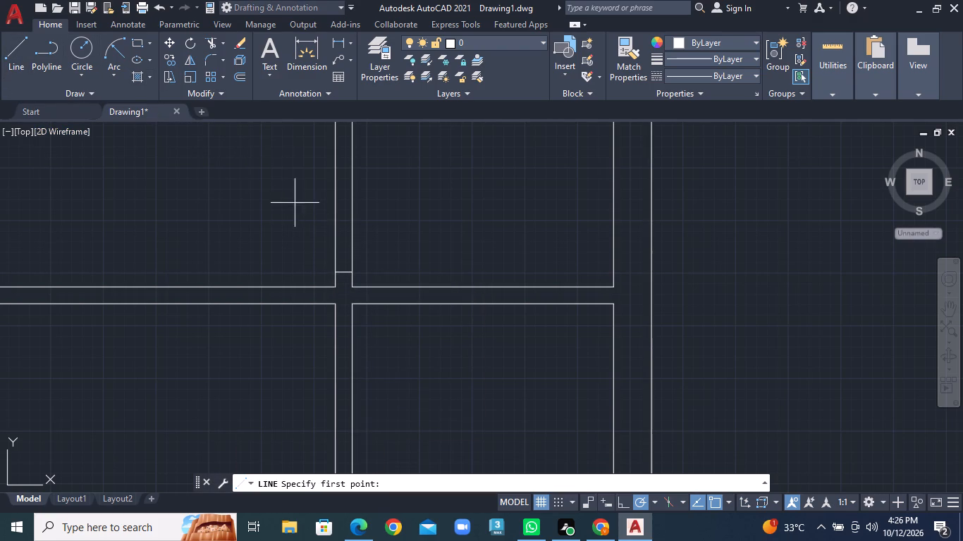
pyautogui.click(350, 271)
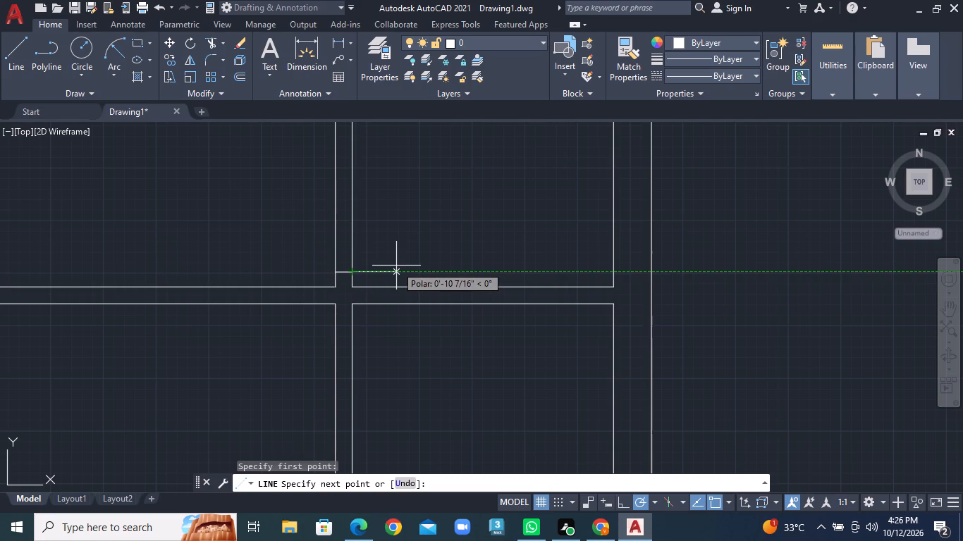
pyautogui.write("2'")
pyautogui.press('Return')
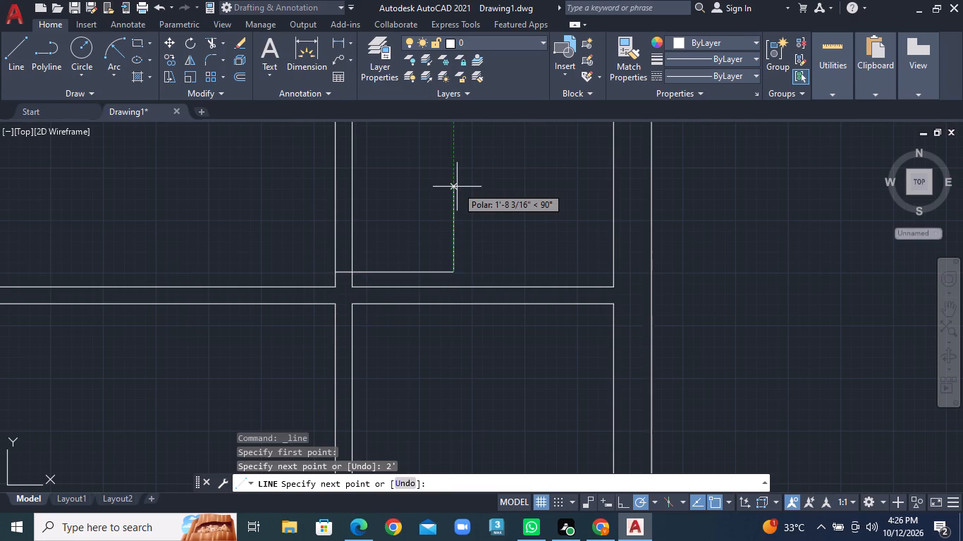
pyautogui.write('1"')
pyautogui.press('Return')
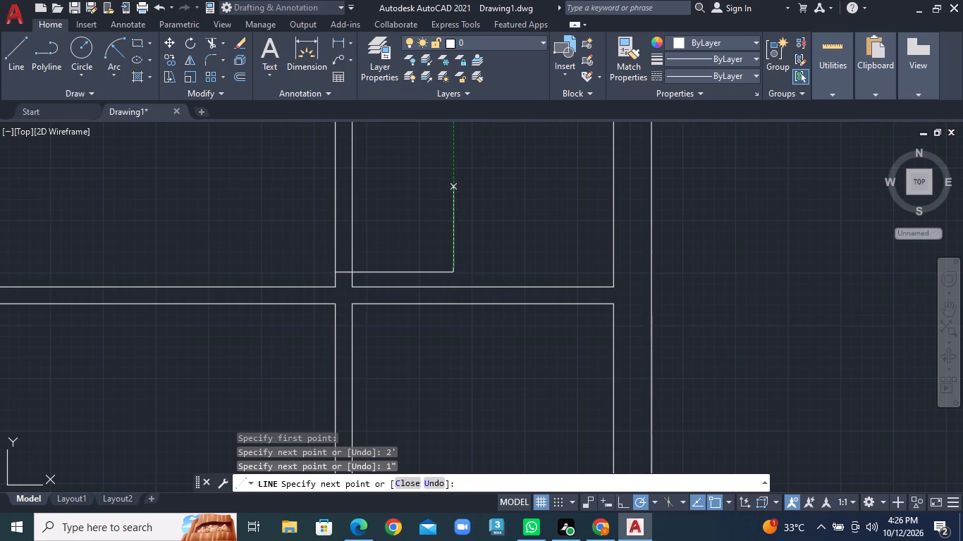
pyautogui.click(335, 265)
pyautogui.rightClick(335, 265)
pyautogui.click(373, 279)
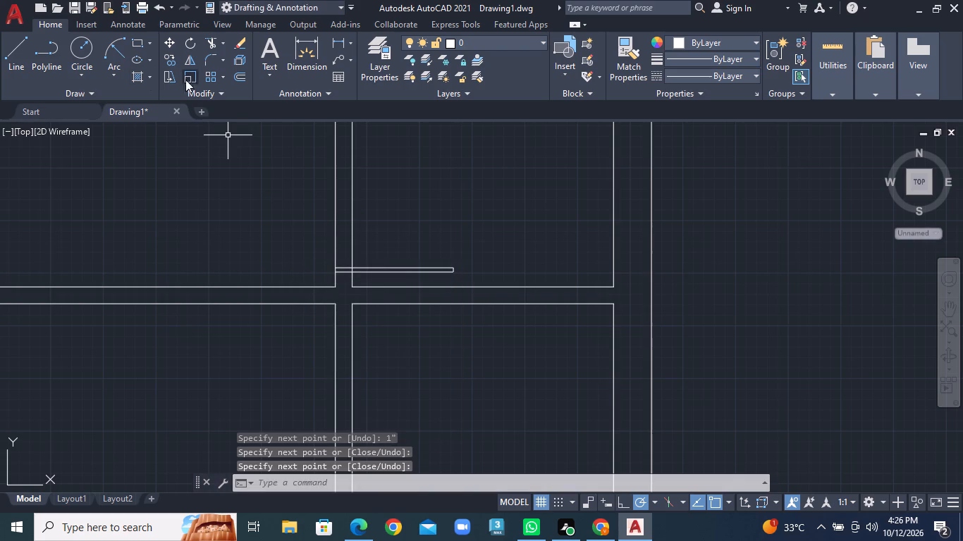
# Offset the door leaf's upper edge 2' upward to mark the other side of the opening.
pyautogui.click(240, 75)
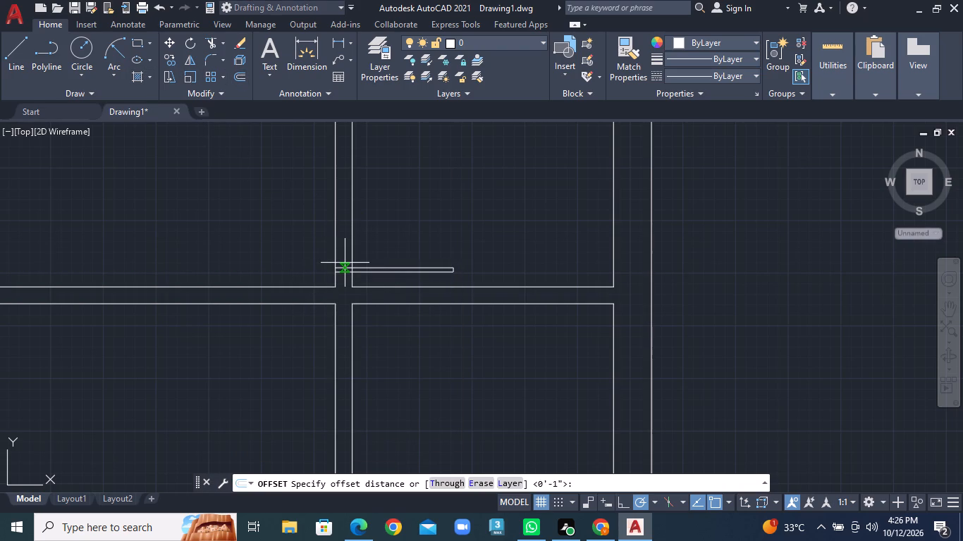
pyautogui.write("2'")
pyautogui.press('Return')
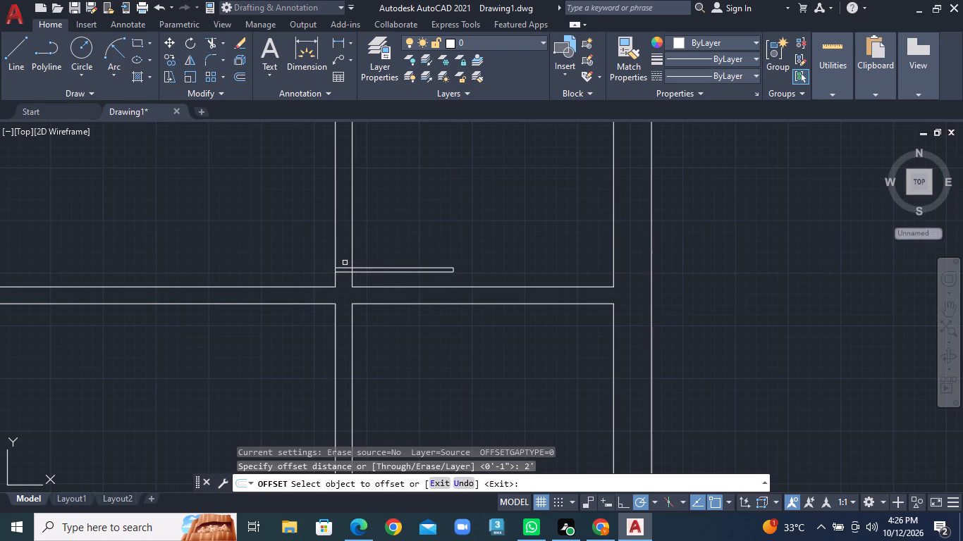
pyautogui.click(344, 267)
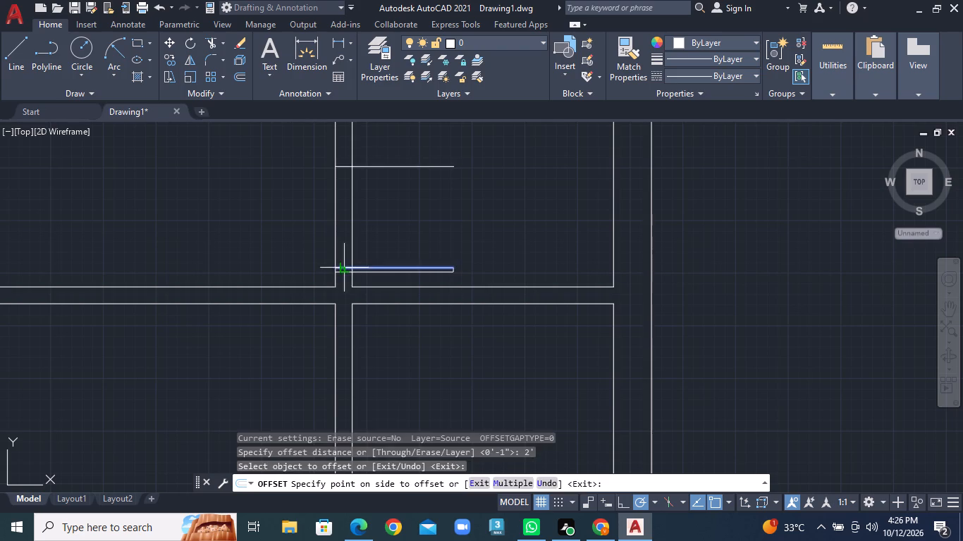
pyautogui.click(325, 196)
# Trim the offset line beyond the vertical partition's right face, leaving only the short piece across the wall.
pyautogui.click(223, 41)
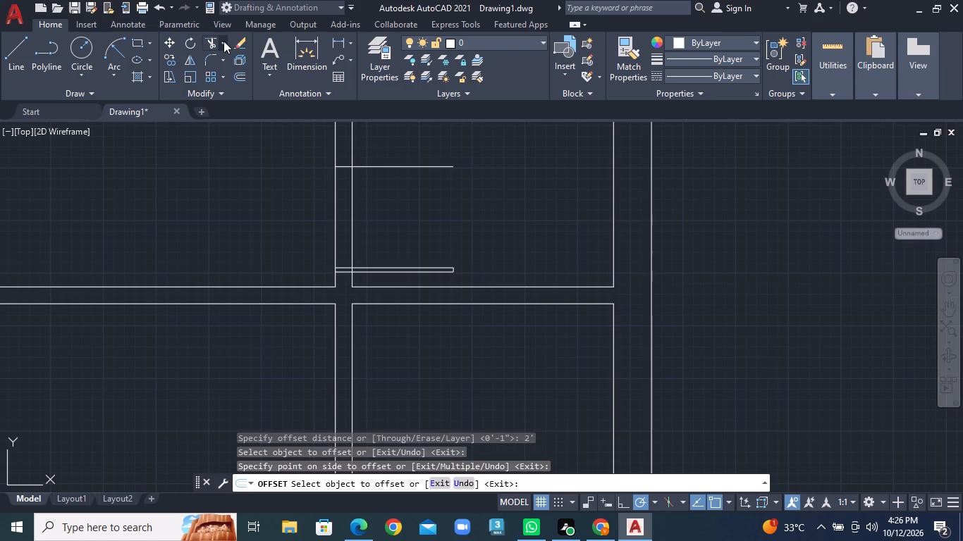
pyautogui.click(229, 56)
pyautogui.click(374, 134)
pyautogui.click(379, 189)
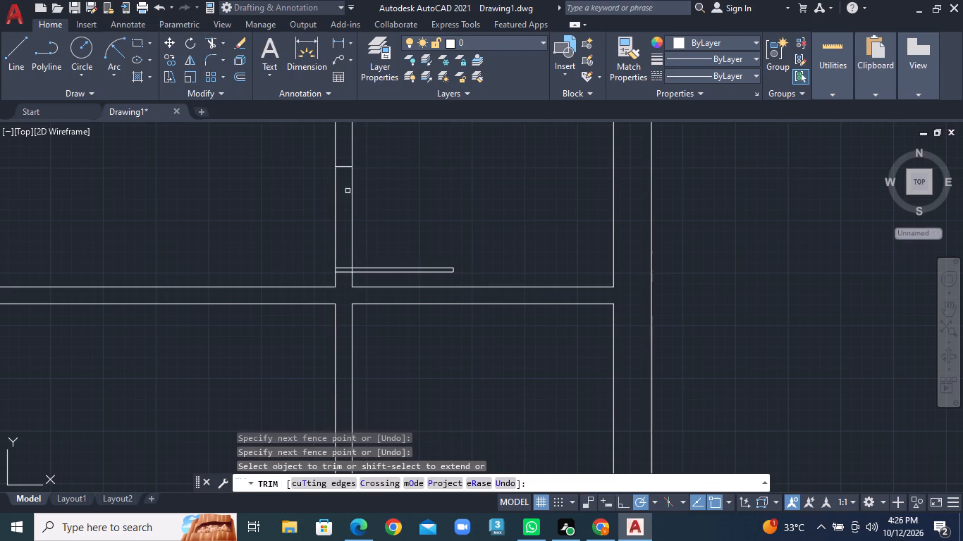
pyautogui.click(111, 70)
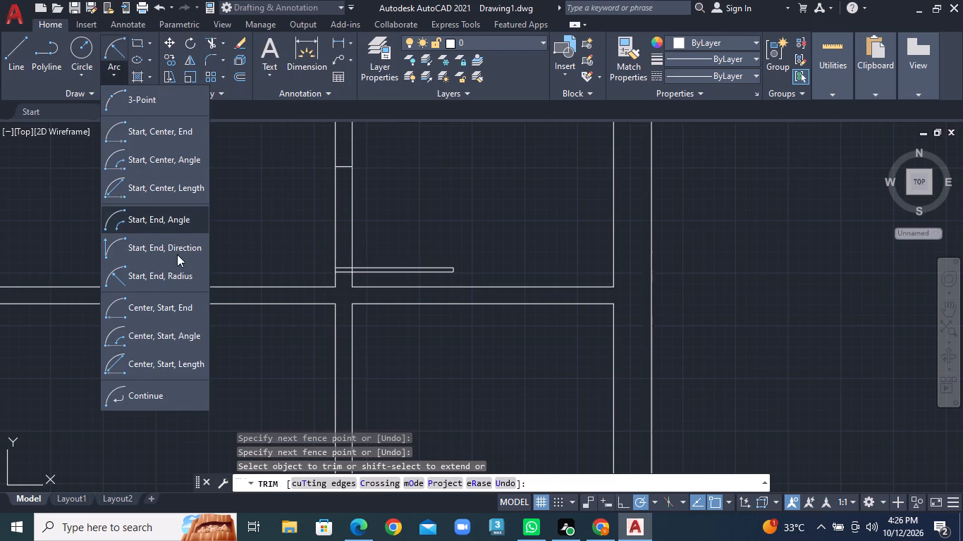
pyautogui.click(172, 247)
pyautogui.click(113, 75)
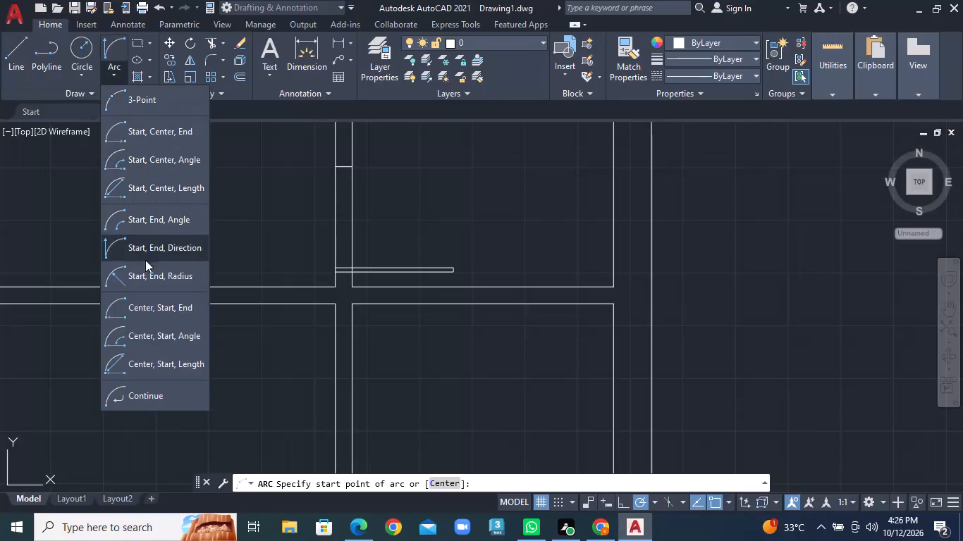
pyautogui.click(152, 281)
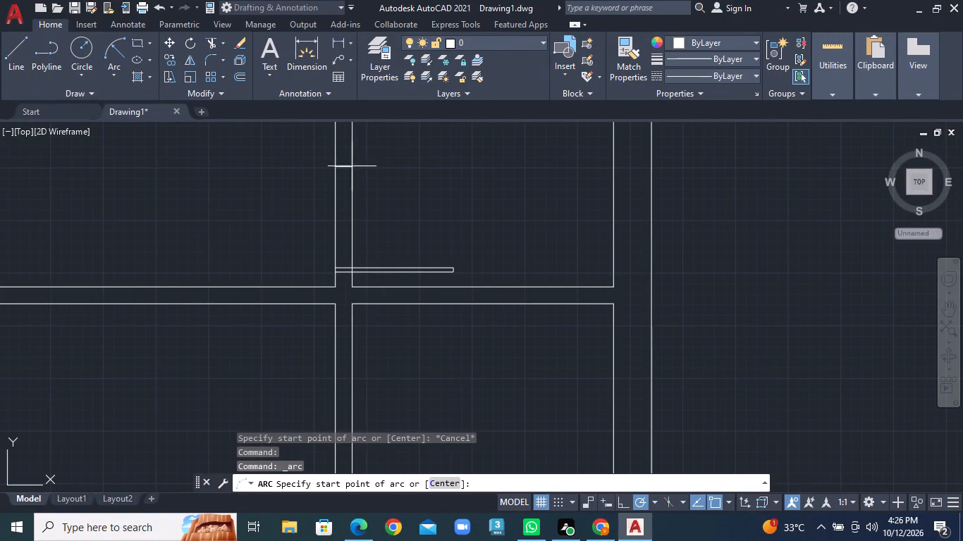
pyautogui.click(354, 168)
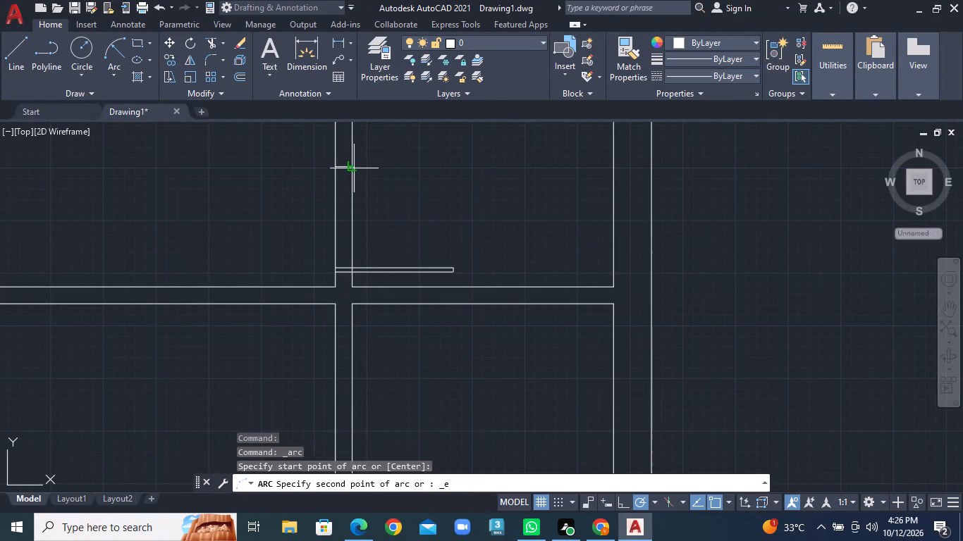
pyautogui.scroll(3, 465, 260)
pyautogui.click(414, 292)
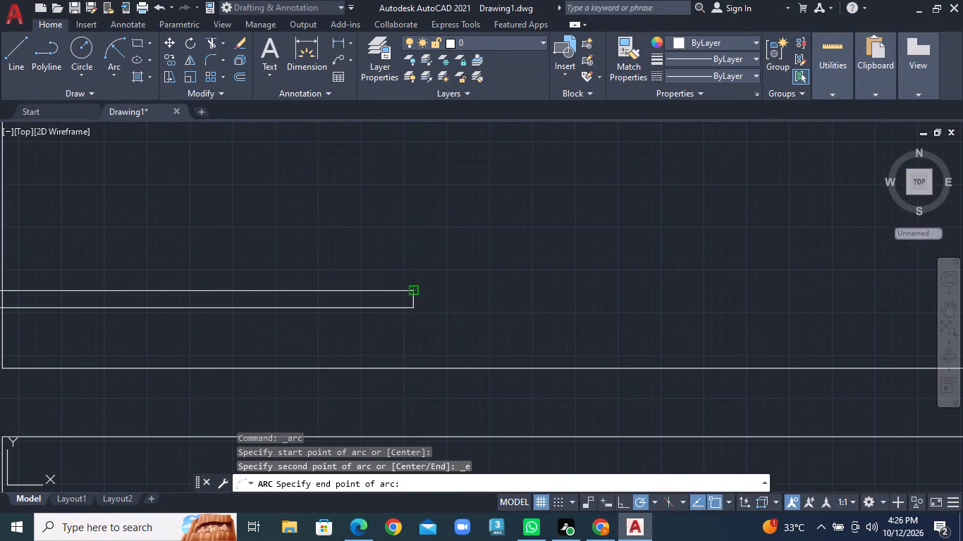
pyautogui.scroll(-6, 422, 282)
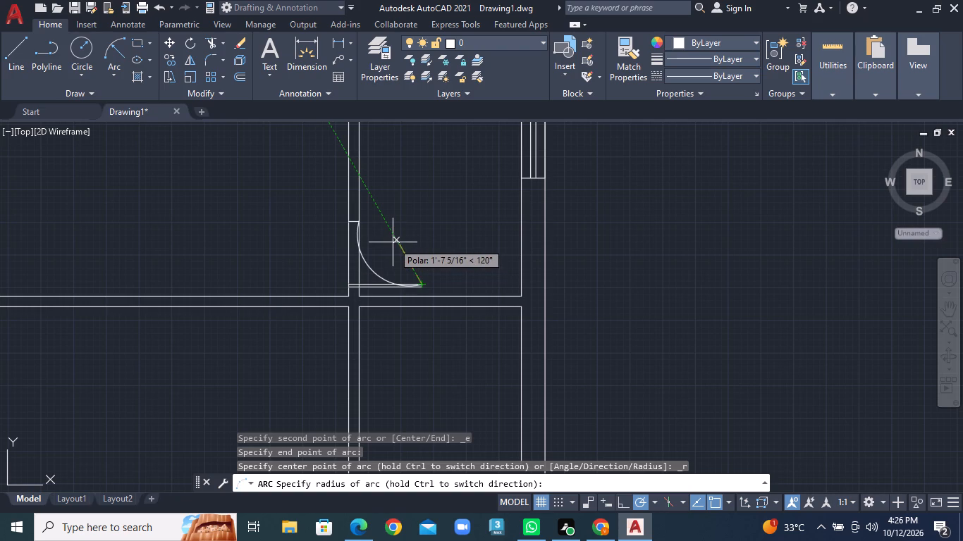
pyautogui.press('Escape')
# Draw a Start, End, Radius swing arc from the leaf's upper right corner to the opening's upper edge at the partition's right face.
pyautogui.click(111, 71)
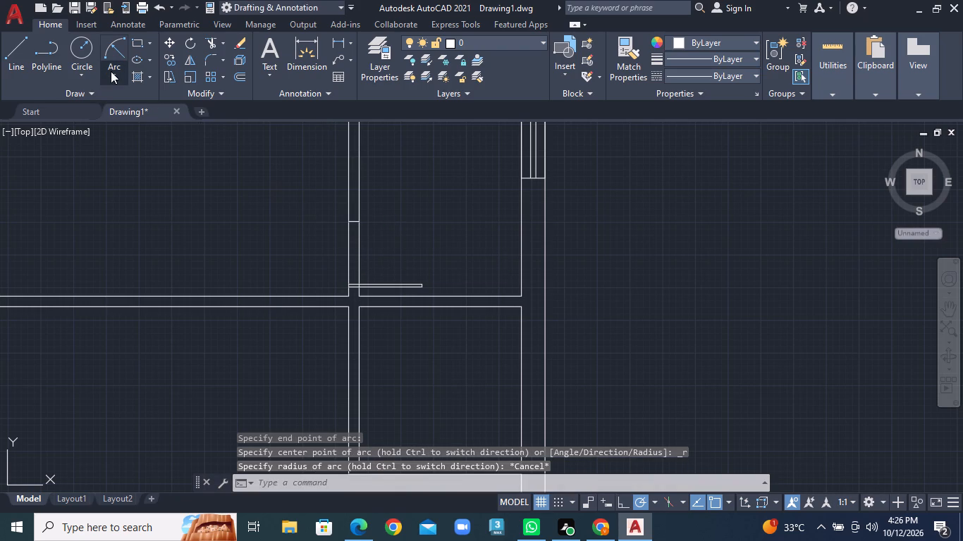
pyautogui.click(151, 271)
pyautogui.scroll(1, 422, 301)
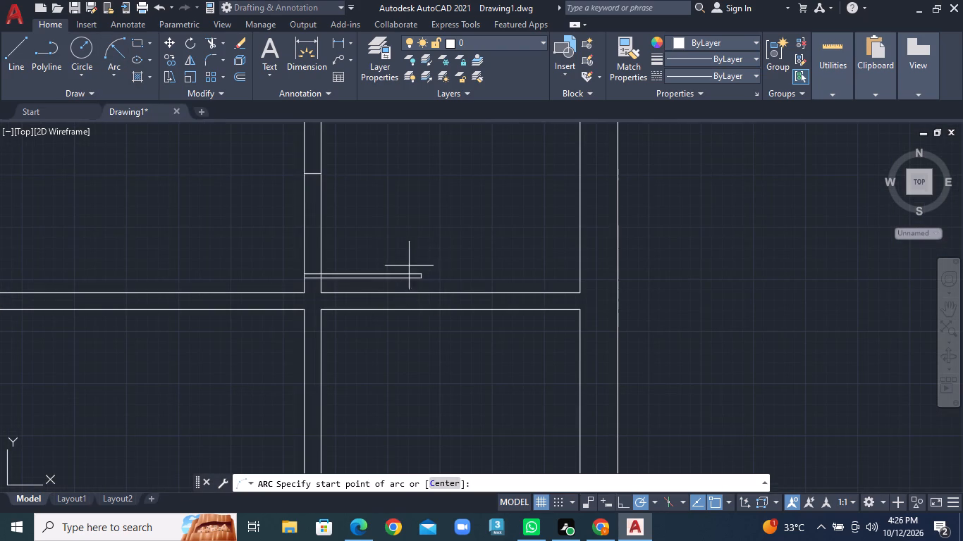
pyautogui.click(422, 273)
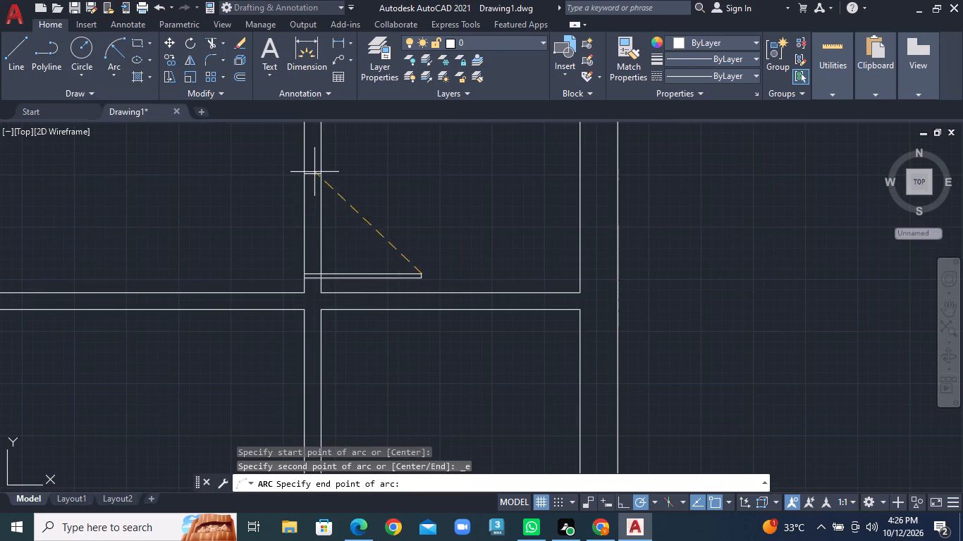
pyautogui.click(321, 170)
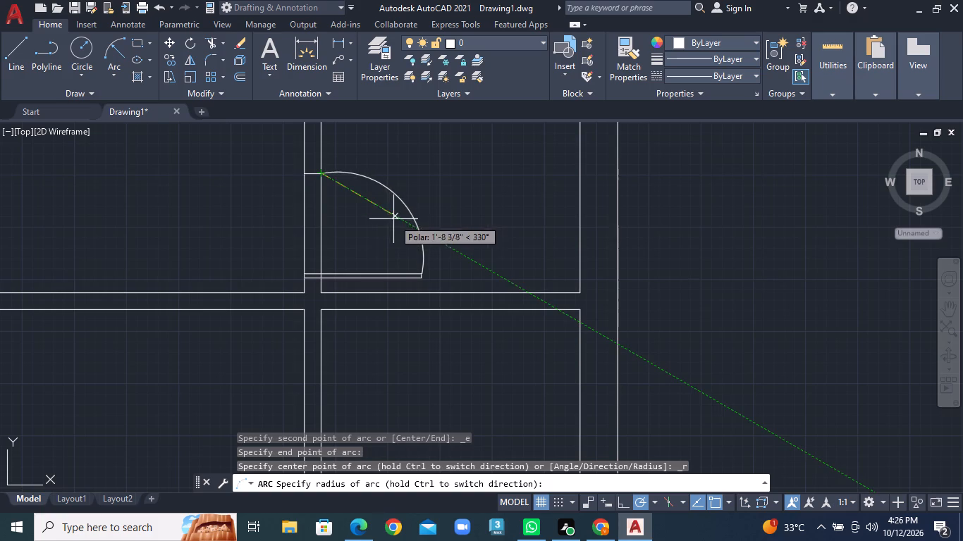
pyautogui.click(379, 260)
# Draw a door leaf in the small lower-right room, from its bottom partition's lower face near the outer wall: 2'9" up, 1" left, back down.
pyautogui.scroll(-1, 480, 230)
pyautogui.scroll(-3, 438, 295)
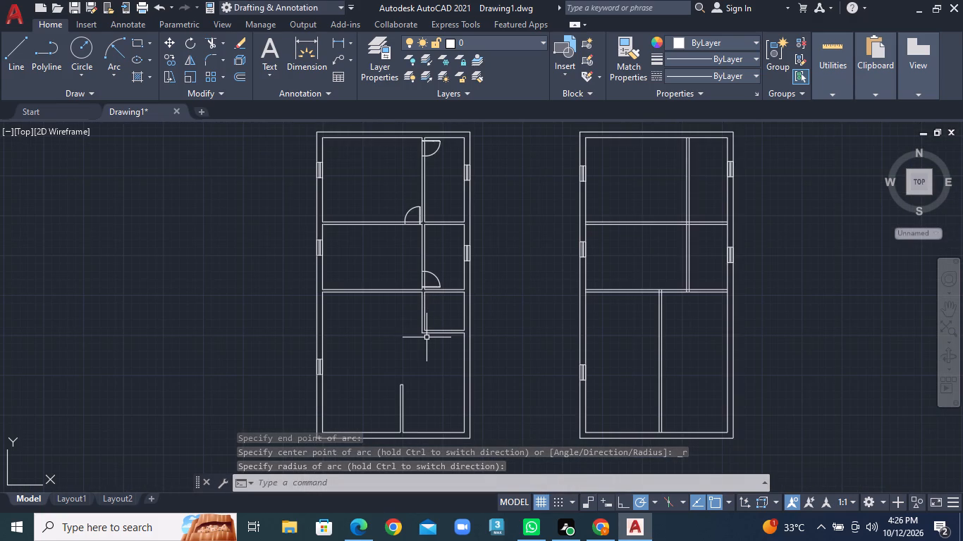
pyautogui.scroll(2, 441, 348)
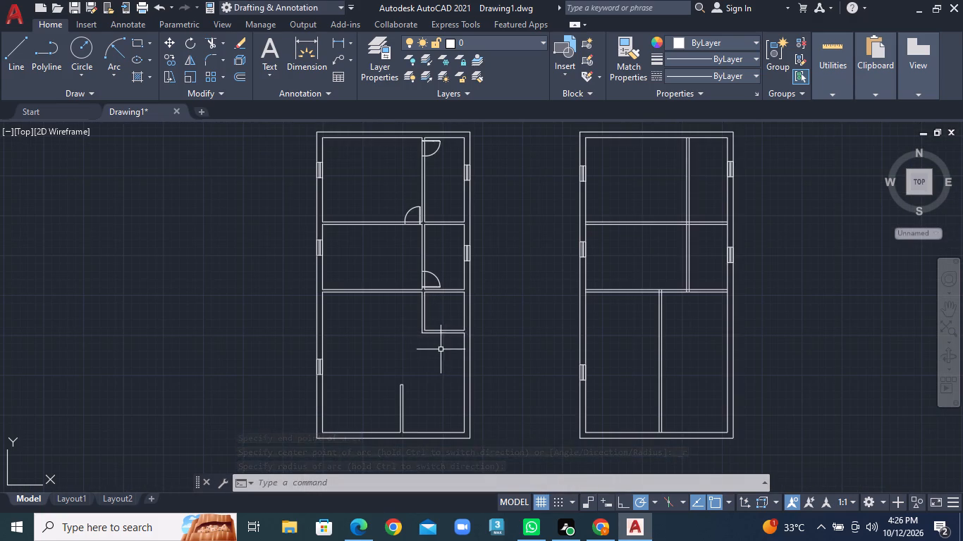
pyautogui.scroll(2, 451, 335)
pyautogui.moveTo(450, 330); pyautogui.dragTo(280, 432, button='middle')
pyautogui.click(13, 58)
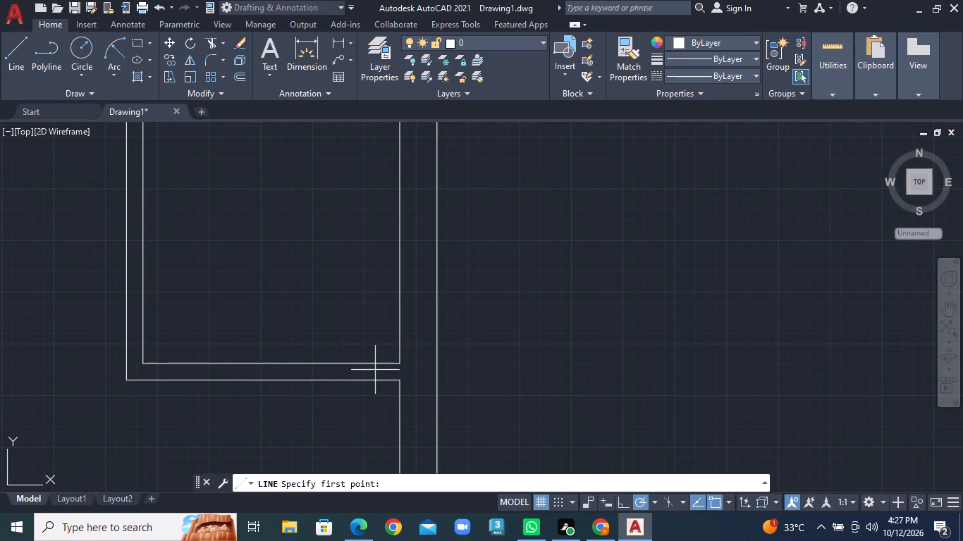
pyautogui.scroll(1, 376, 367)
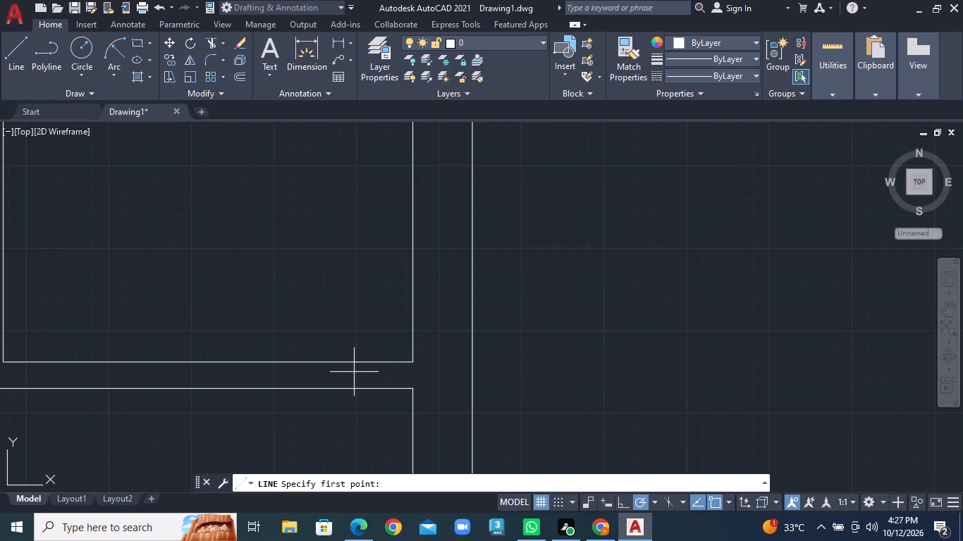
pyautogui.click(391, 389)
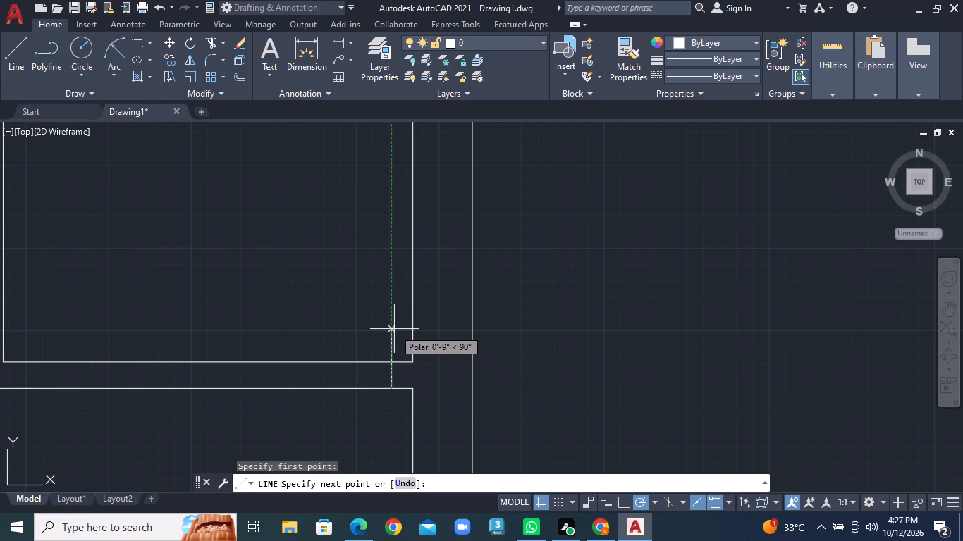
pyautogui.write('2\'9"')
pyautogui.press('Return')
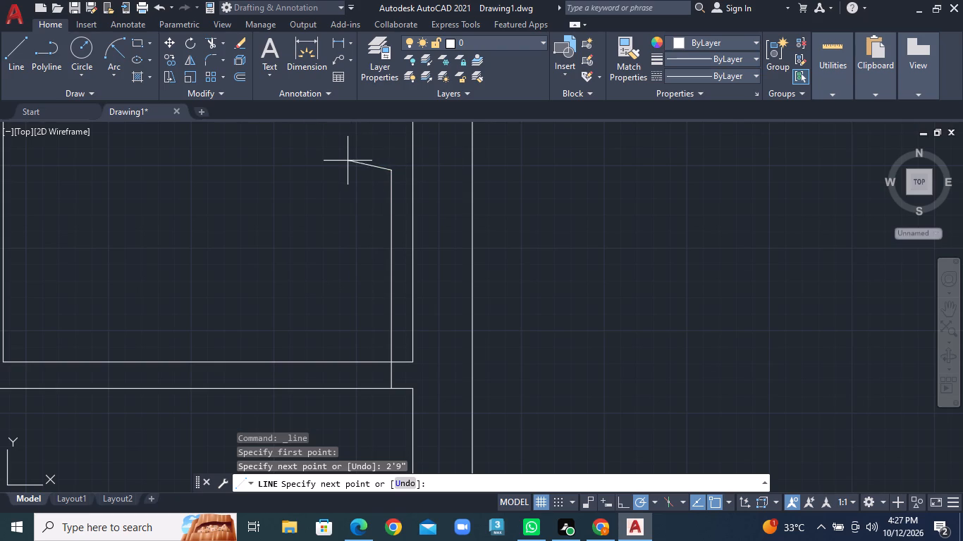
pyautogui.write('1"')
pyautogui.press('Return')
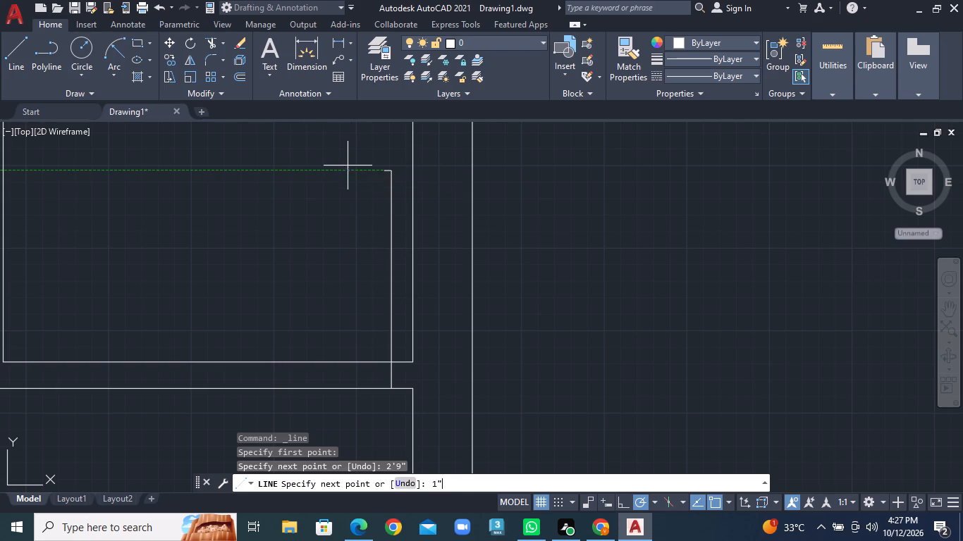
pyautogui.click(382, 390)
pyautogui.rightClick(382, 390)
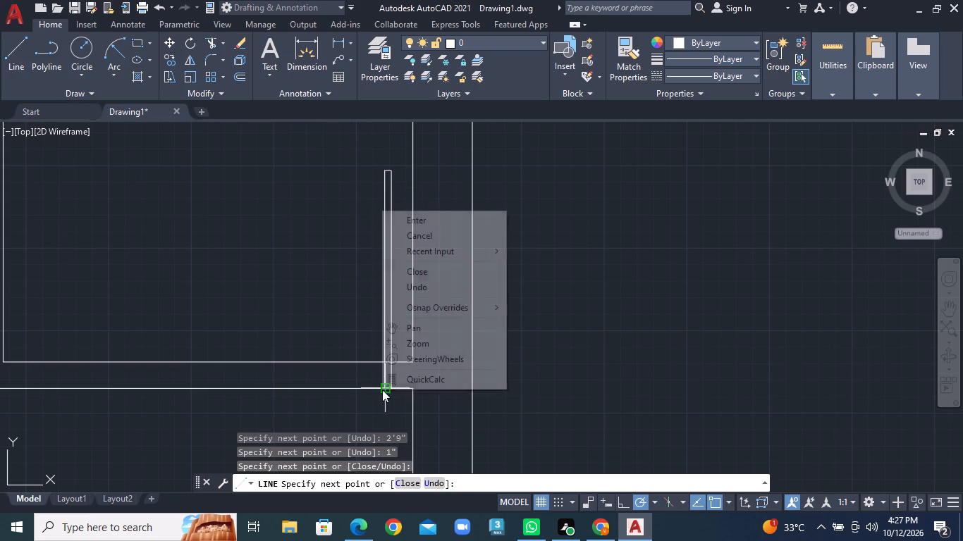
pyautogui.click(424, 223)
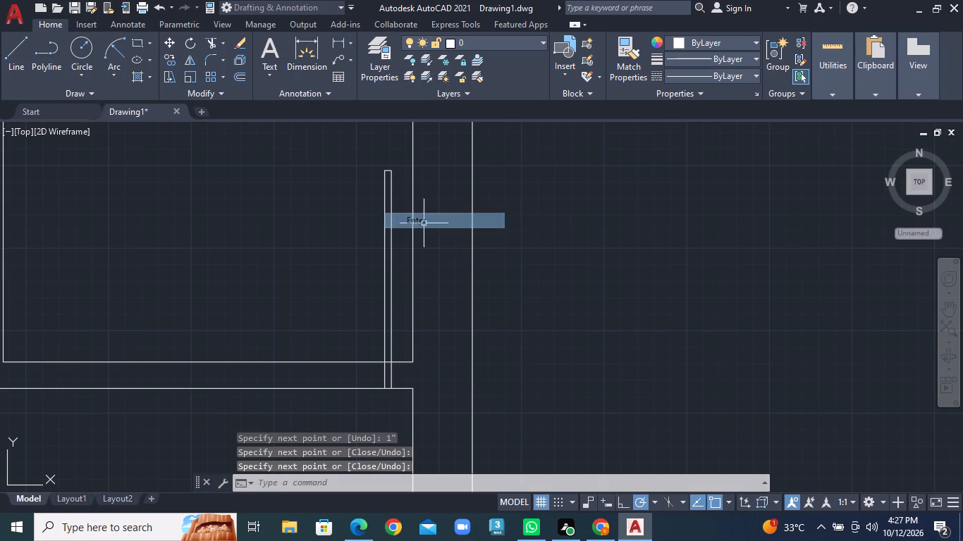
# Offset the new door leaf's left edge 2' to the left to mark the opening's other side.
pyautogui.click(236, 81)
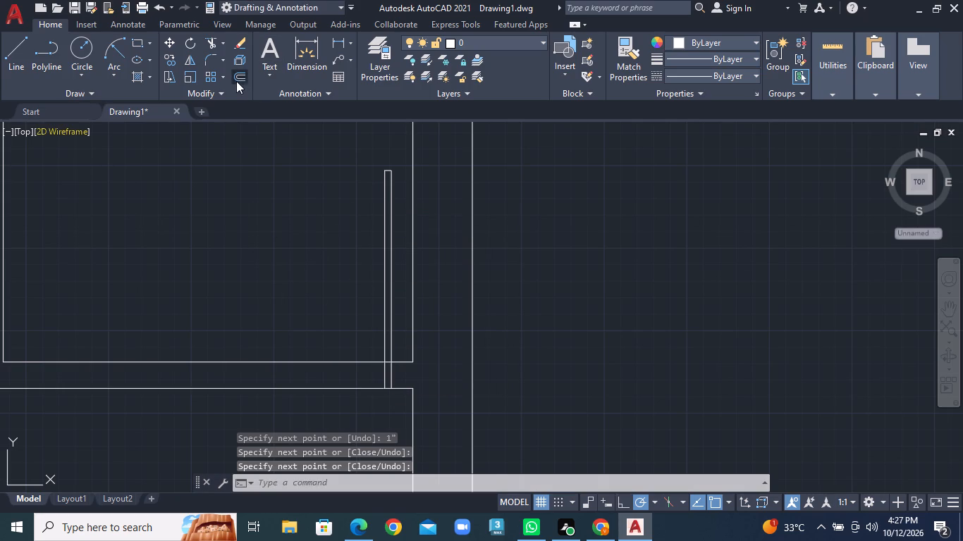
pyautogui.press('1')
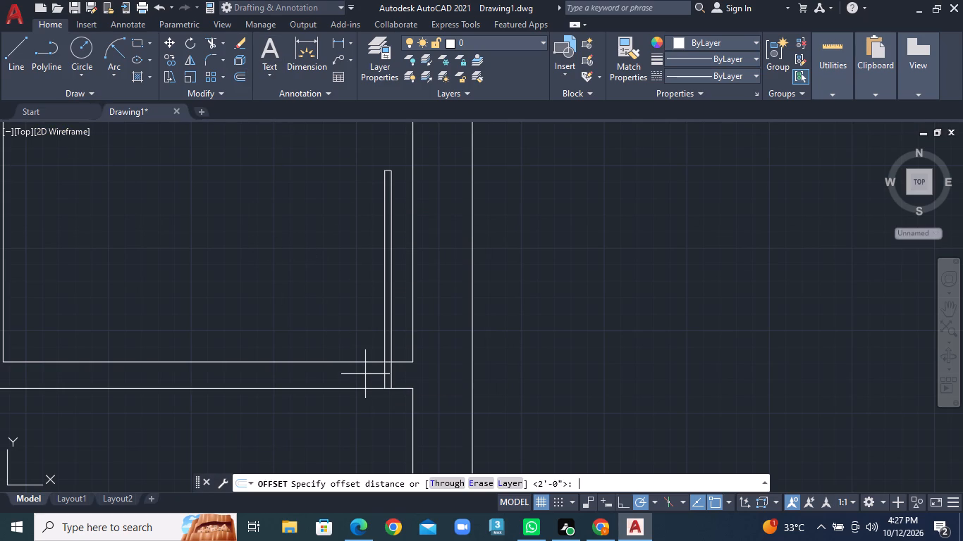
pyautogui.press('BackSpace')
pyautogui.write("2'")
pyautogui.press('Return')
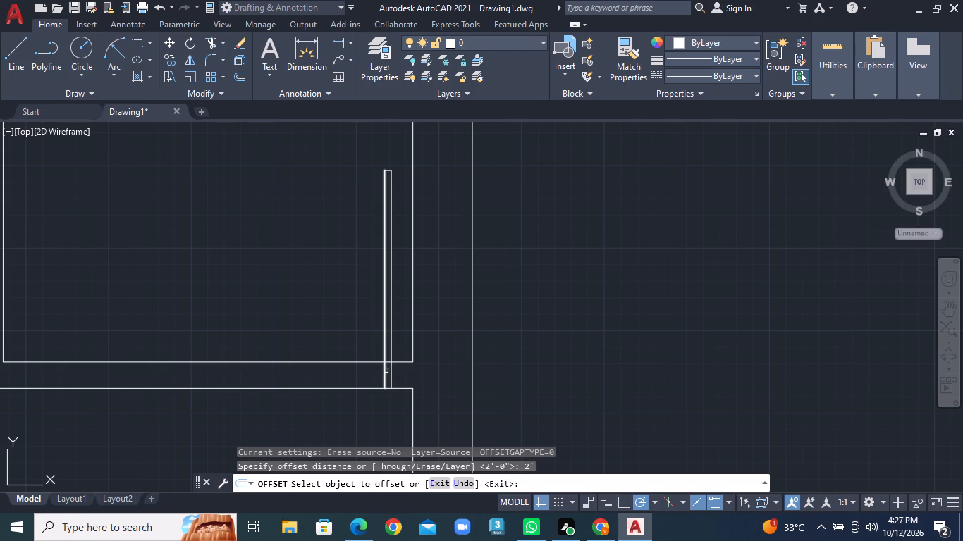
pyautogui.click(386, 371)
pyautogui.click(300, 374)
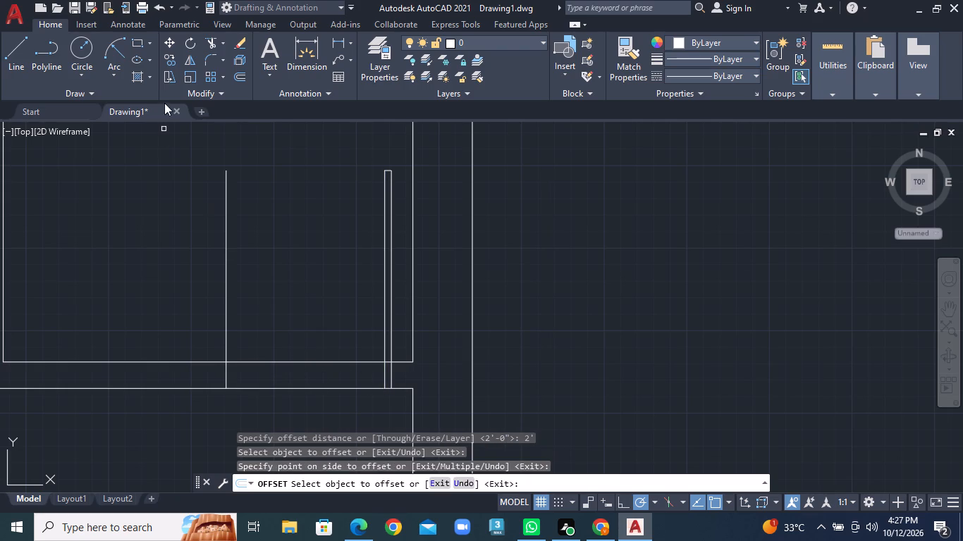
# Trim the offset line above the horizontal partition, leaving only the short piece across the wall.
pyautogui.click(220, 44)
pyautogui.click(226, 60)
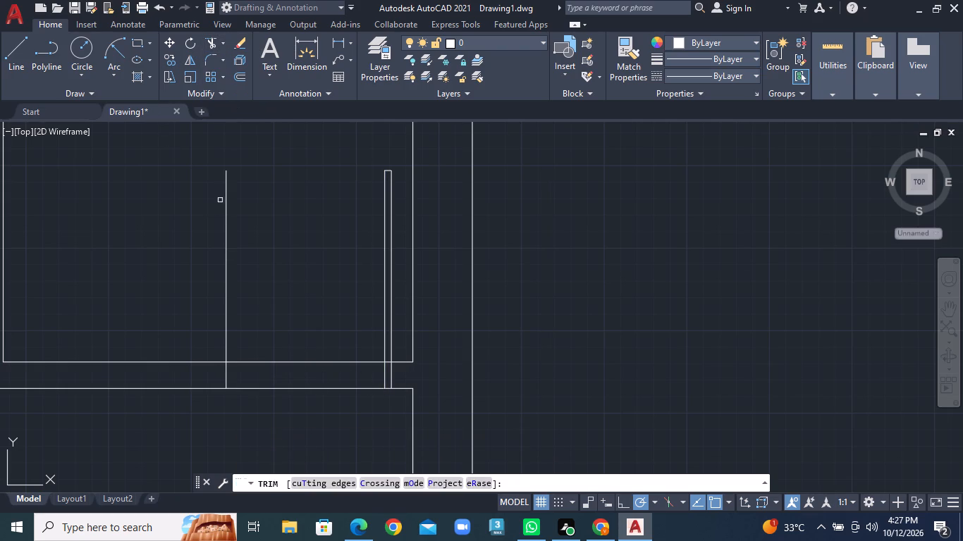
pyautogui.click(218, 214)
pyautogui.click(258, 222)
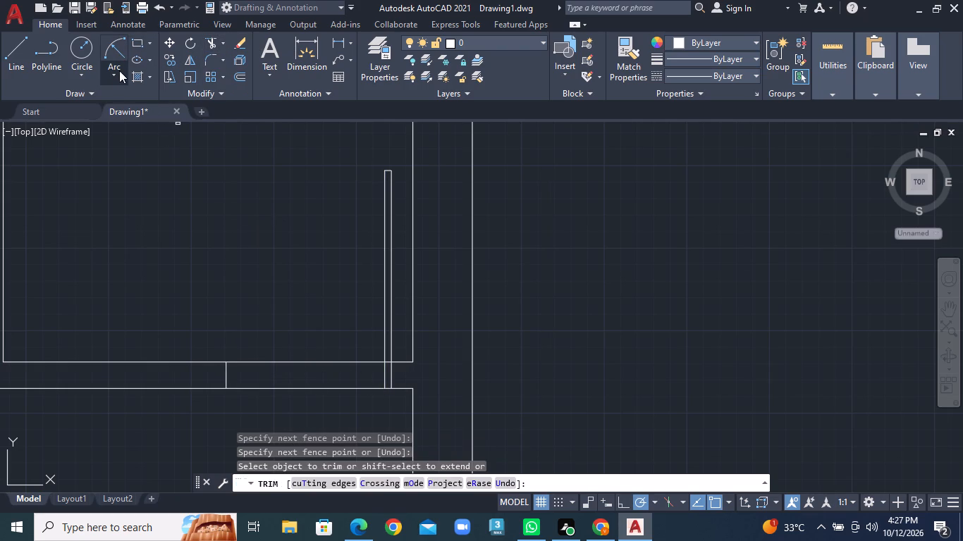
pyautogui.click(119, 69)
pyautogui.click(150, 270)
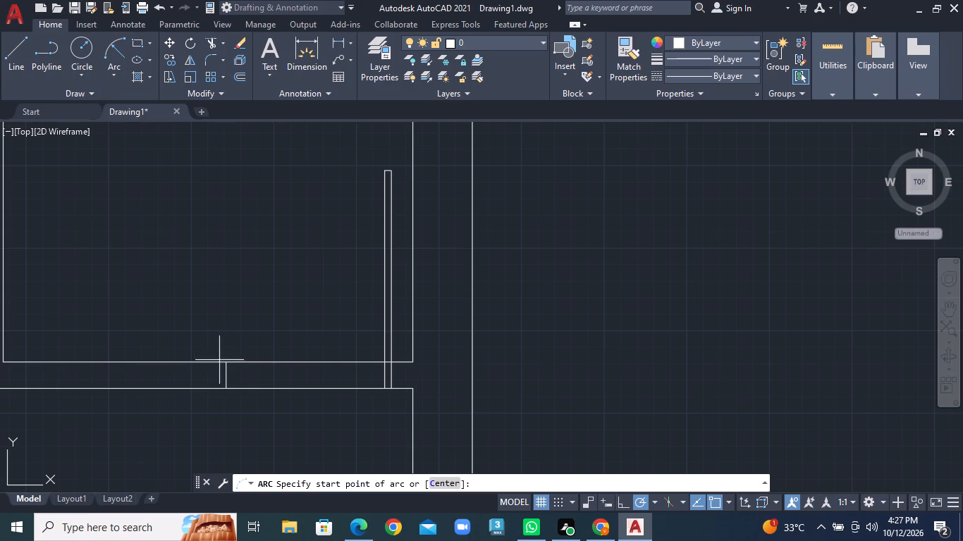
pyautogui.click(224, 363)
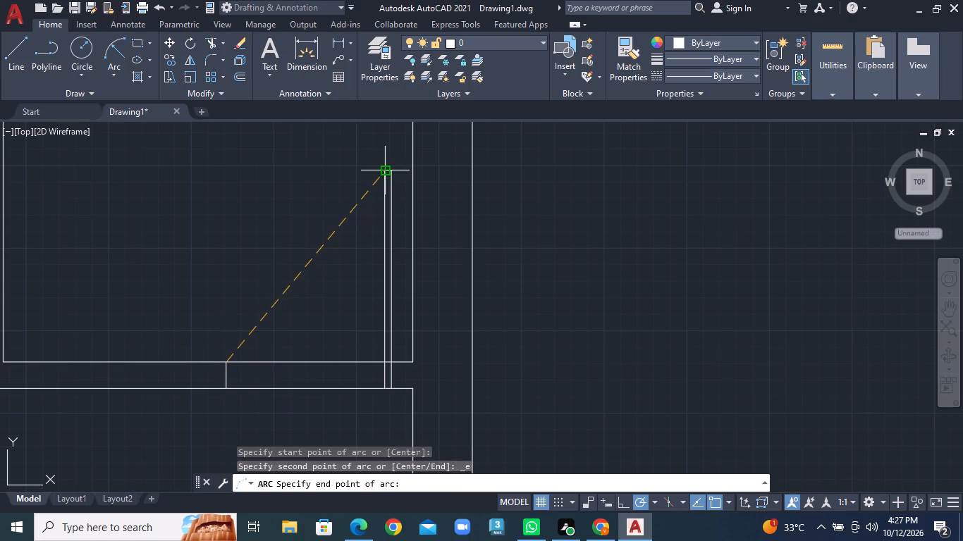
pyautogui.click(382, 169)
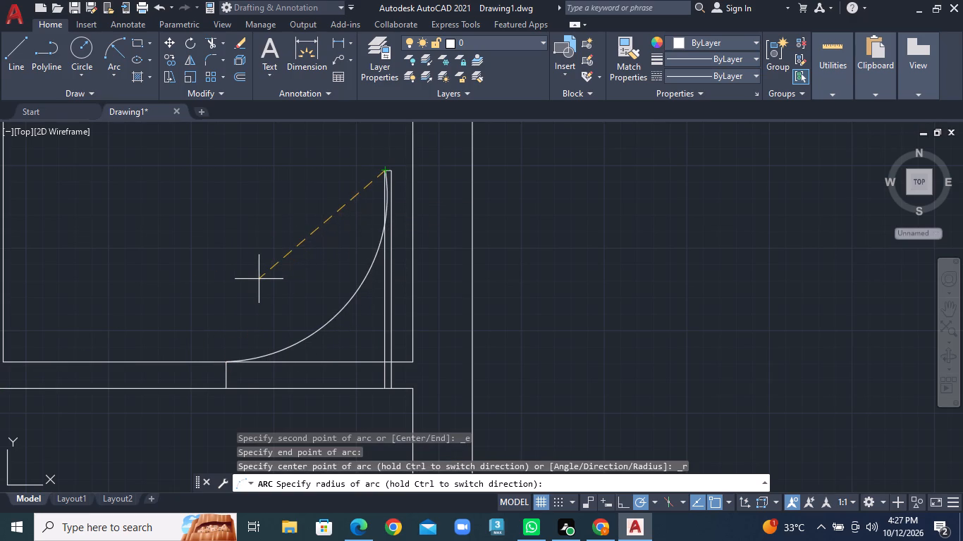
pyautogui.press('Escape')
# Draw a Start, End, Radius swing arc from the leaf's upper left corner to the top of the opening's left edge line.
pyautogui.click(109, 70)
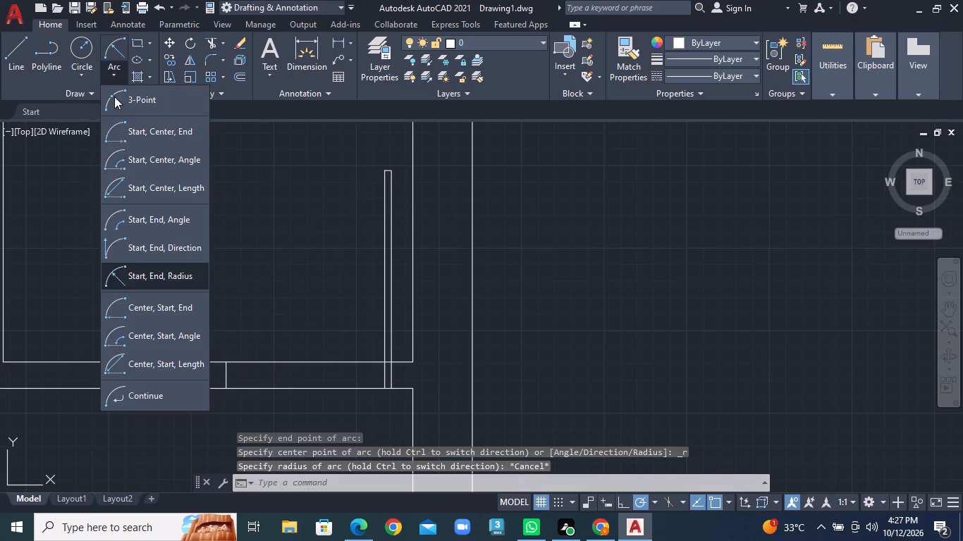
pyautogui.click(161, 282)
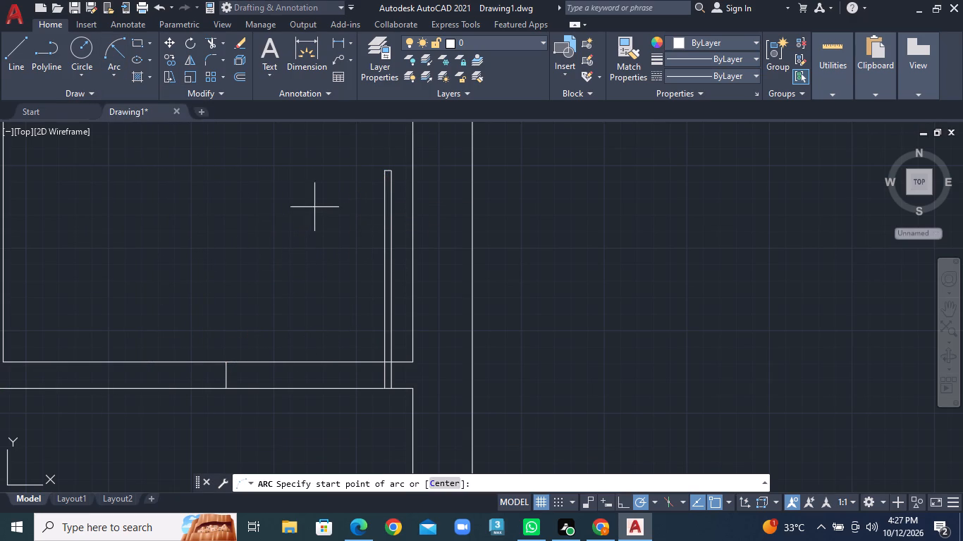
pyautogui.click(381, 173)
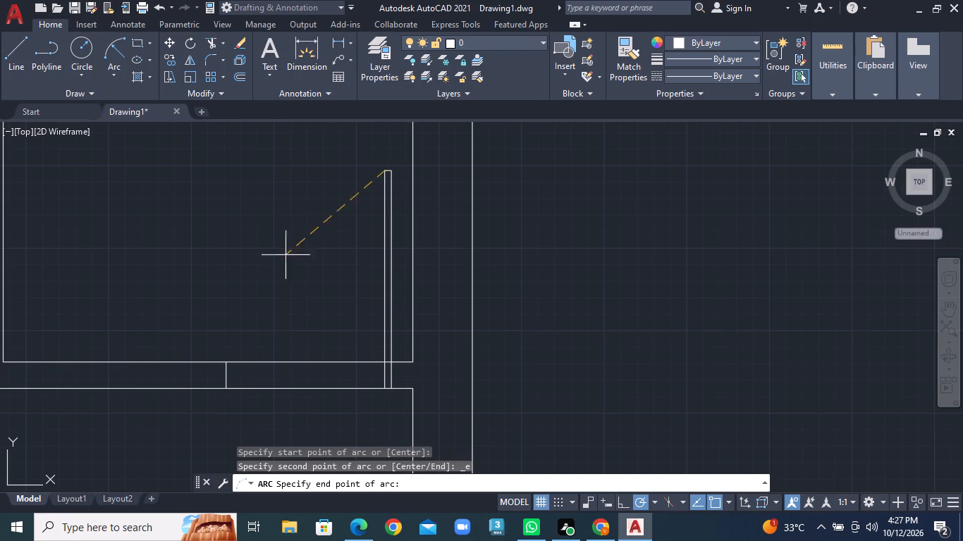
pyautogui.click(226, 362)
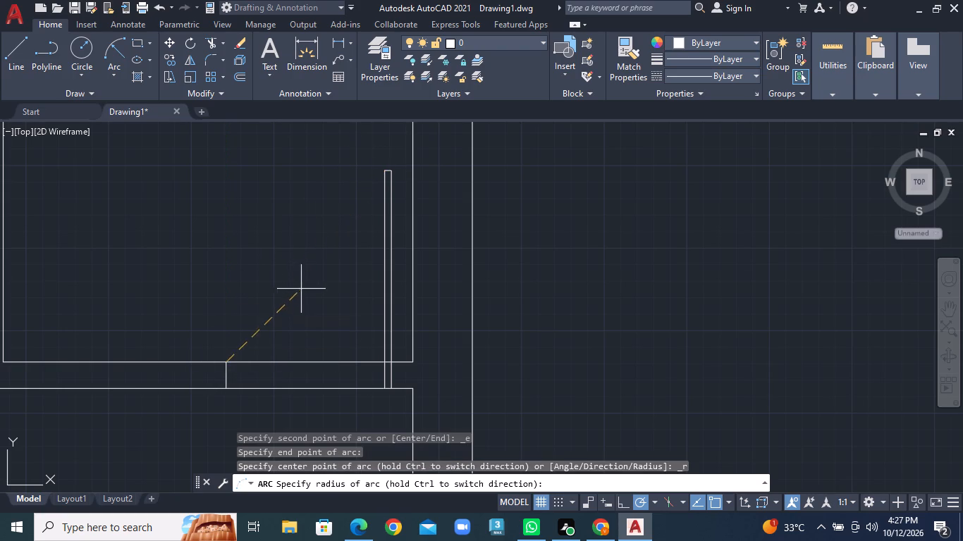
pyautogui.click(373, 251)
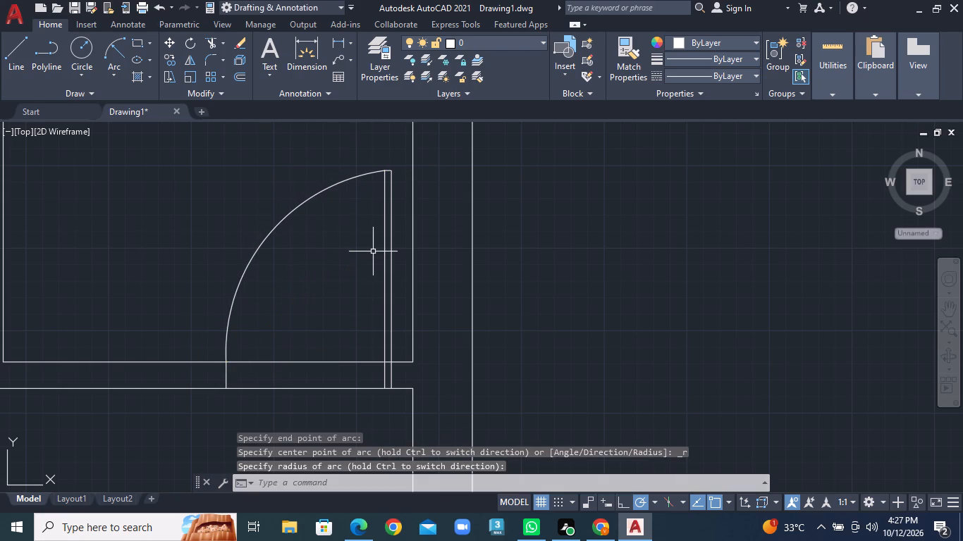
# Draw a door leaf near the left plan's lower-left corner, from the bottom wall's outer face: 2'9" up, 1" right, back down.
pyautogui.scroll(-2, 390, 267)
pyautogui.scroll(-1, 508, 280)
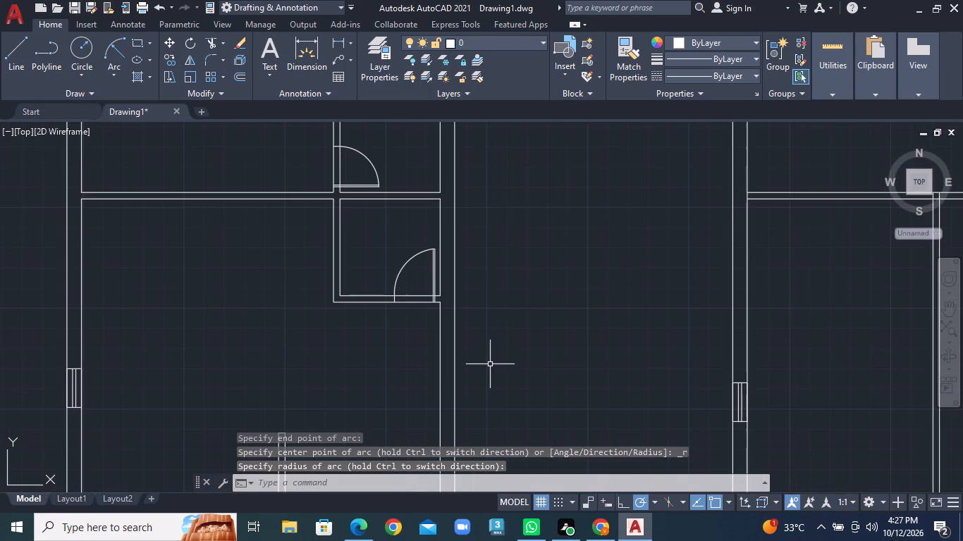
pyautogui.scroll(-1, 481, 364)
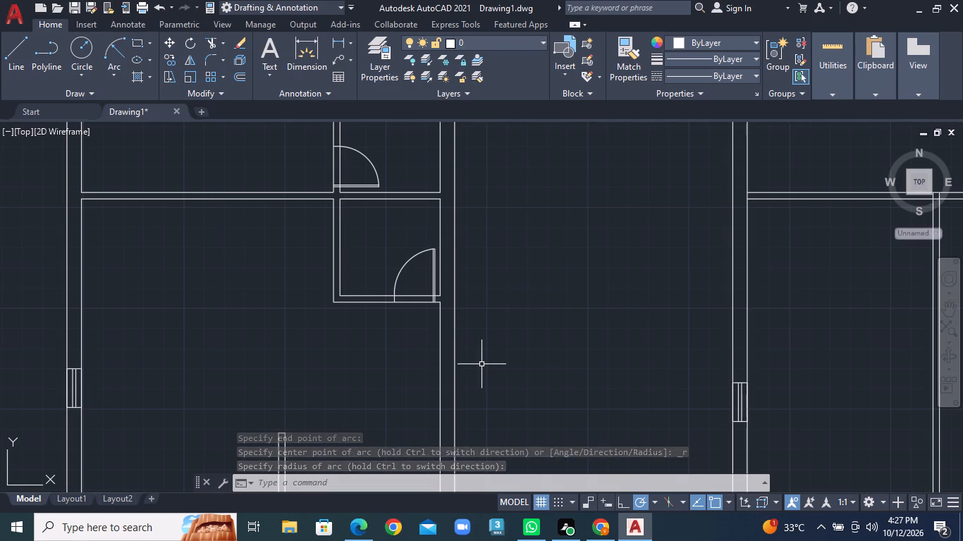
pyautogui.scroll(-1, 484, 359)
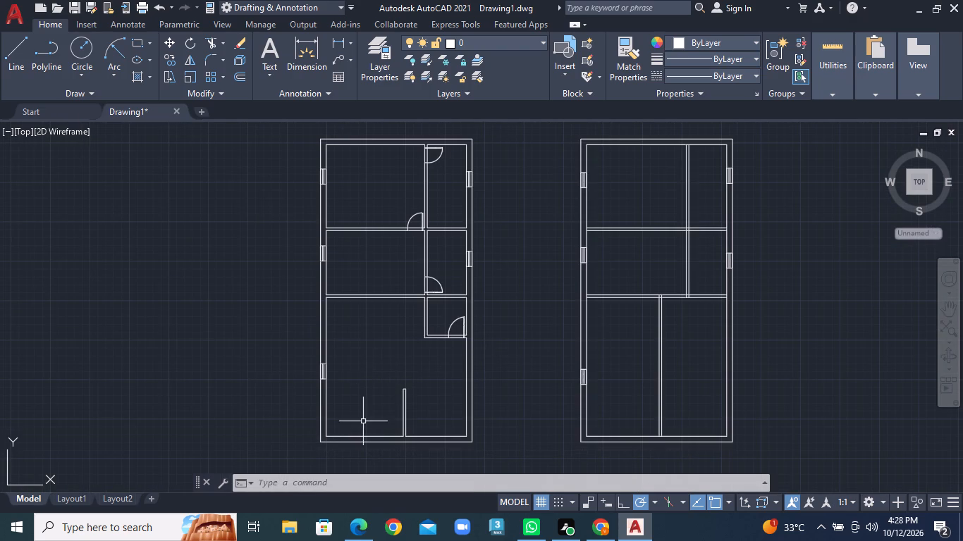
pyautogui.scroll(1, 363, 421)
pyautogui.moveTo(363, 421); pyautogui.dragTo(350, 310, button='middle')
pyautogui.scroll(1, 358, 397)
pyautogui.scroll(1, 295, 349)
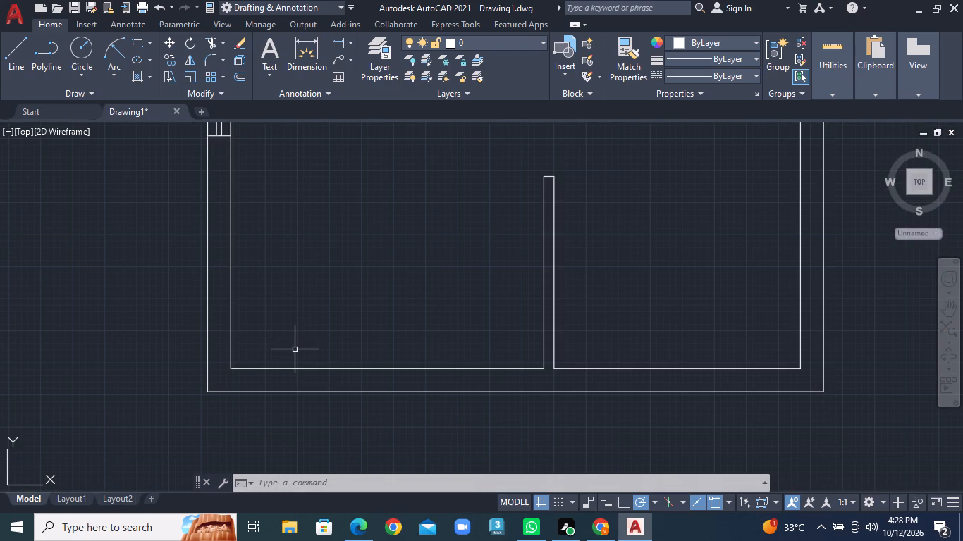
pyautogui.click(13, 58)
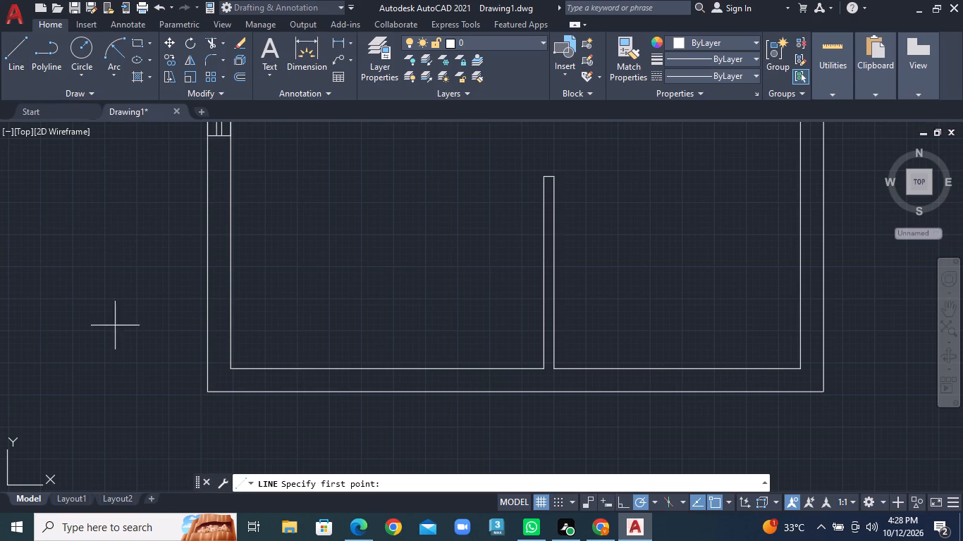
pyautogui.click(250, 390)
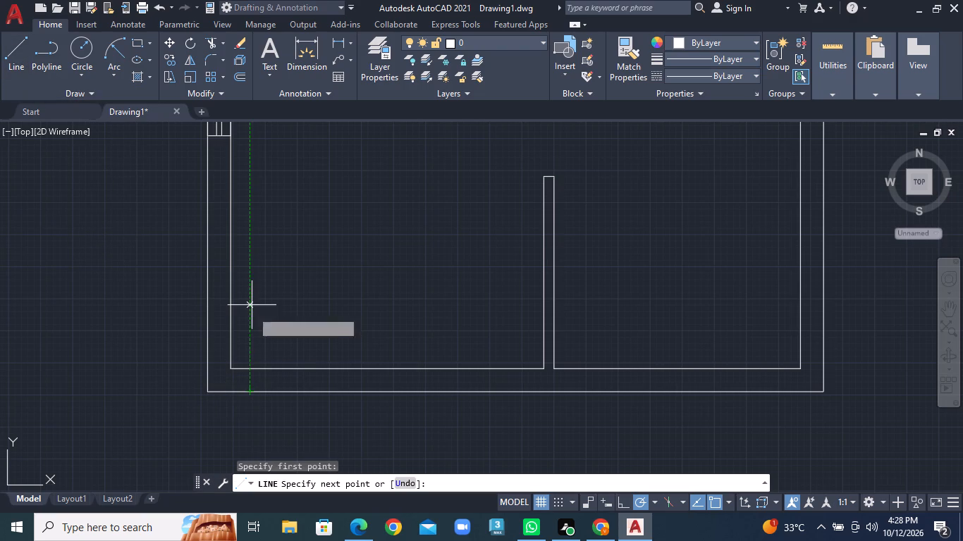
pyautogui.write("2'")
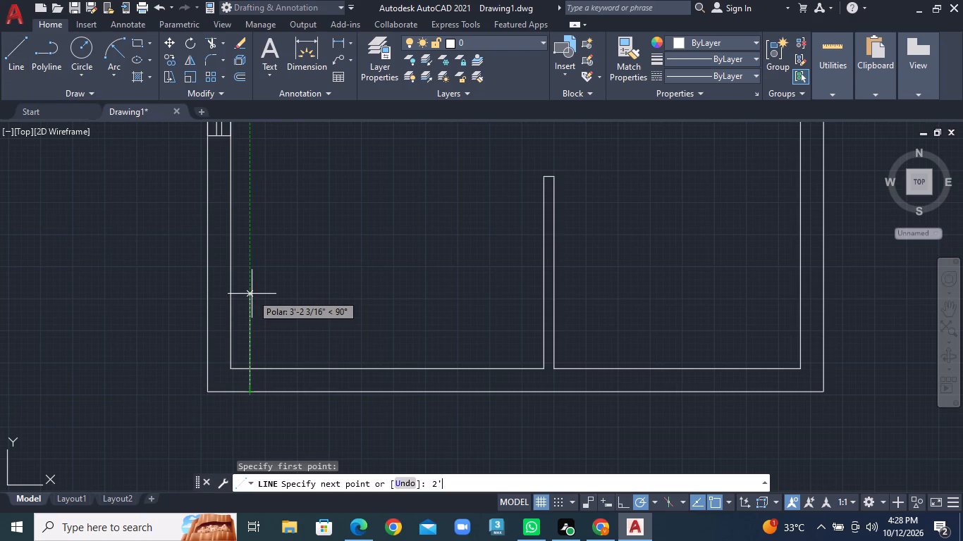
pyautogui.write('9"')
pyautogui.press('Return')
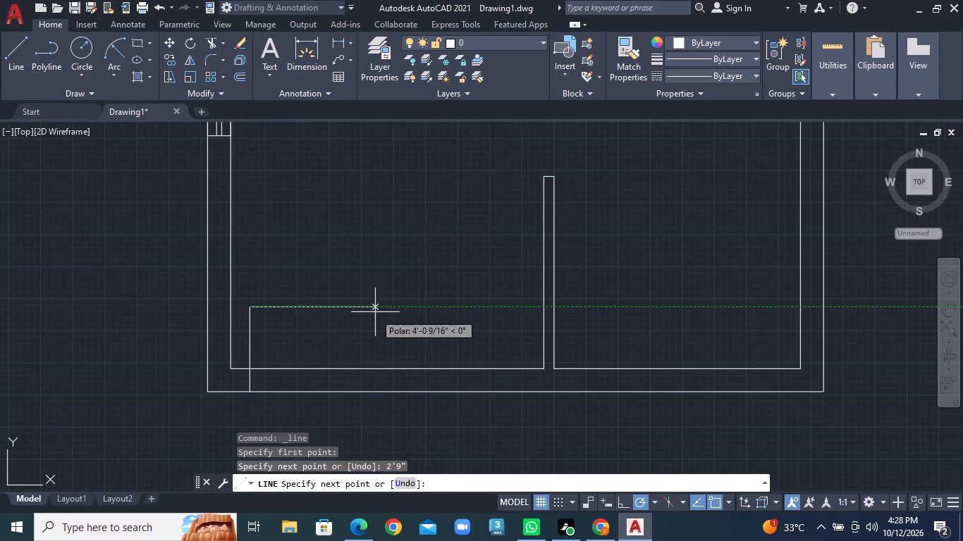
pyautogui.write('1"')
pyautogui.press('Return')
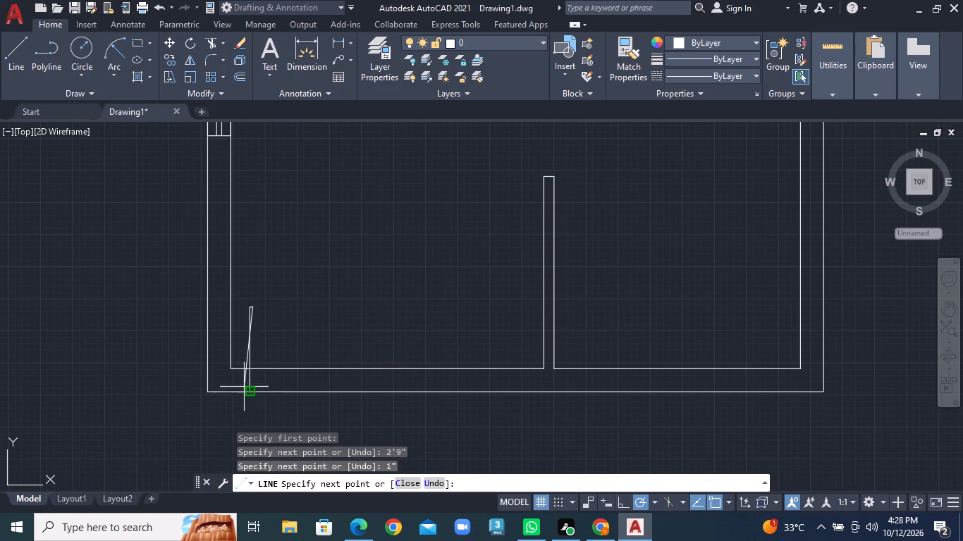
pyautogui.scroll(4, 253, 386)
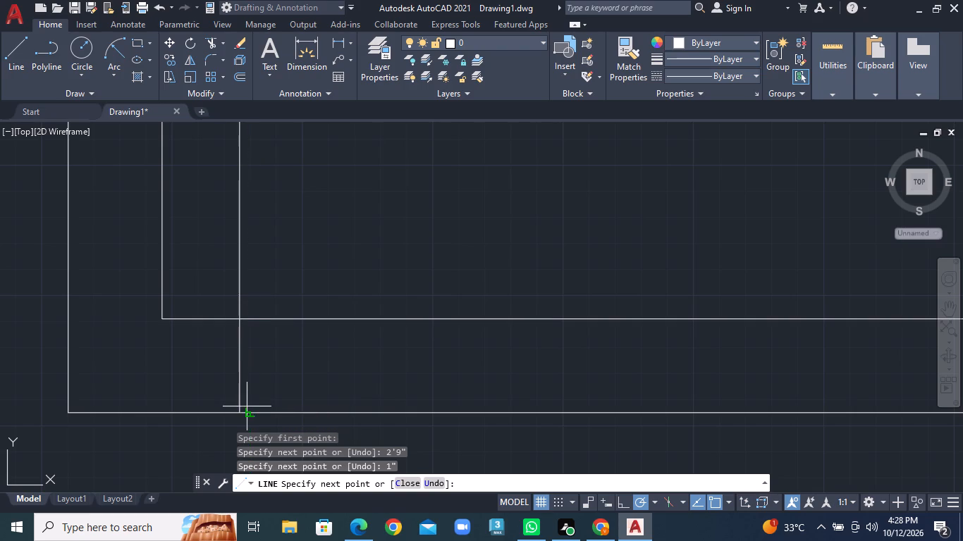
pyautogui.click(247, 410)
pyautogui.rightClick(247, 410)
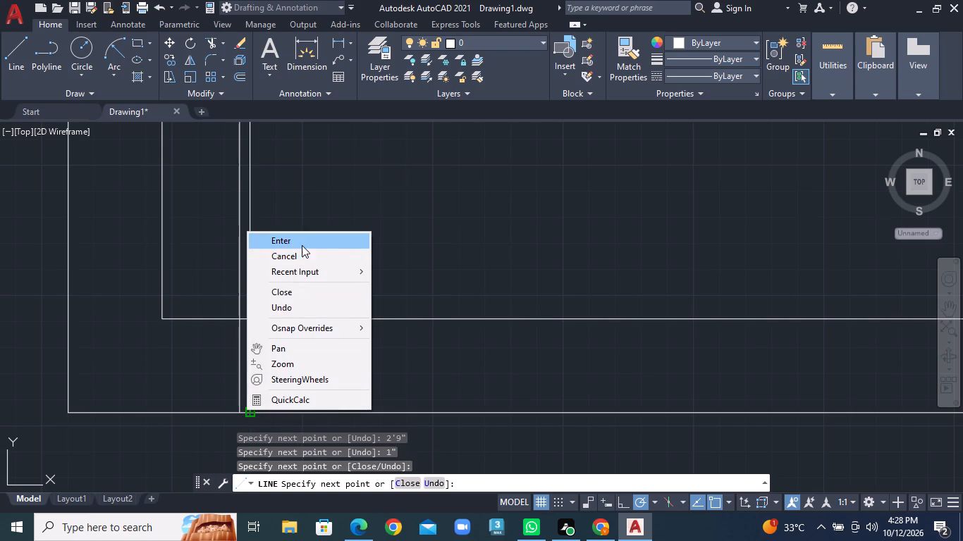
pyautogui.click(302, 240)
# Offset the new door leaf's right edge 2' to the right to mark the opening's other side.
pyautogui.click(239, 80)
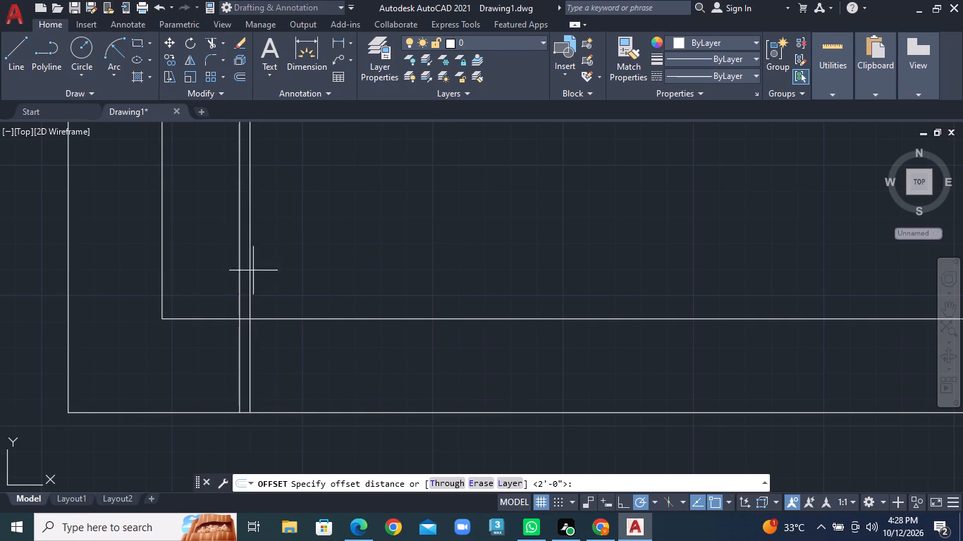
pyautogui.write("2'")
pyautogui.press('Return')
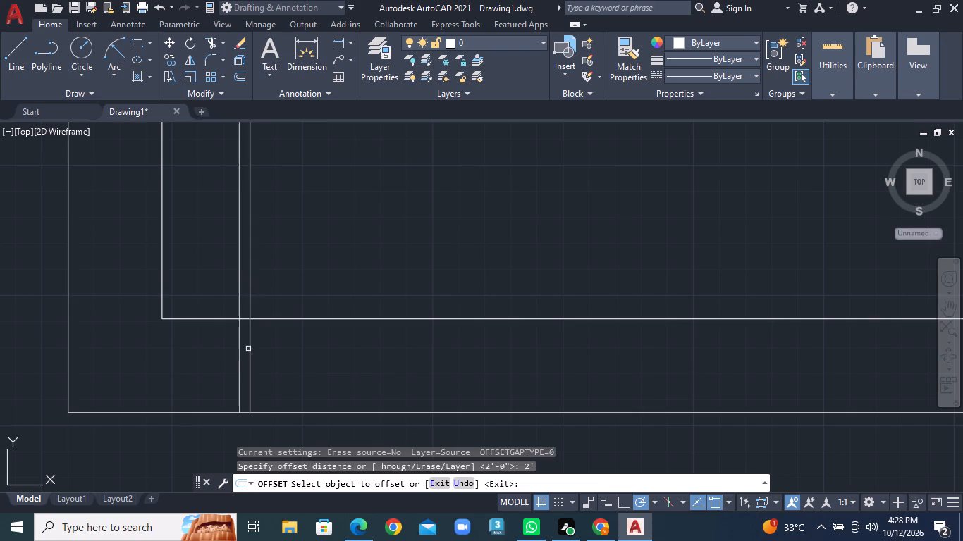
pyautogui.click(251, 345)
pyautogui.click(388, 337)
# Trim the offset line above the bottom wall's inner face, leaving only the short piece across the wall.
pyautogui.scroll(-4, 388, 337)
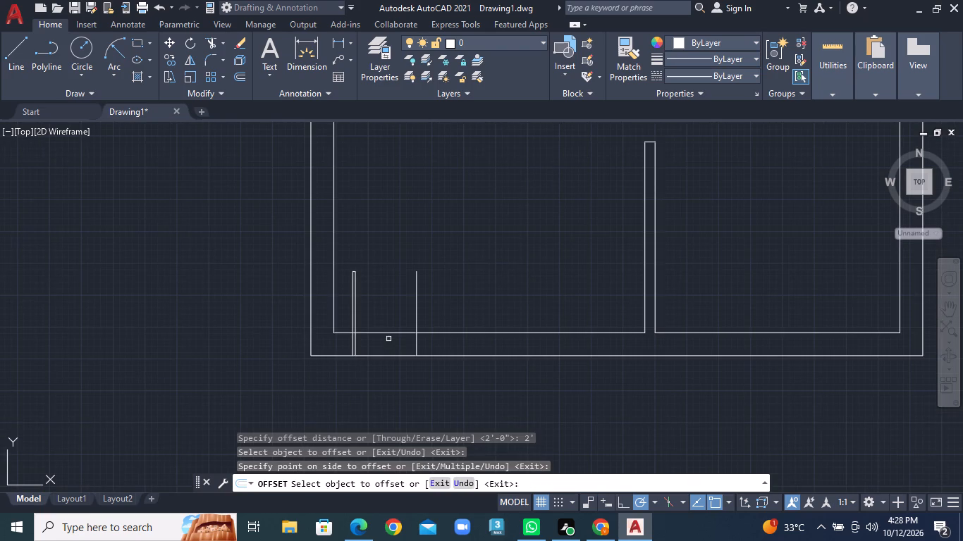
pyautogui.scroll(1, 368, 307)
pyautogui.click(226, 39)
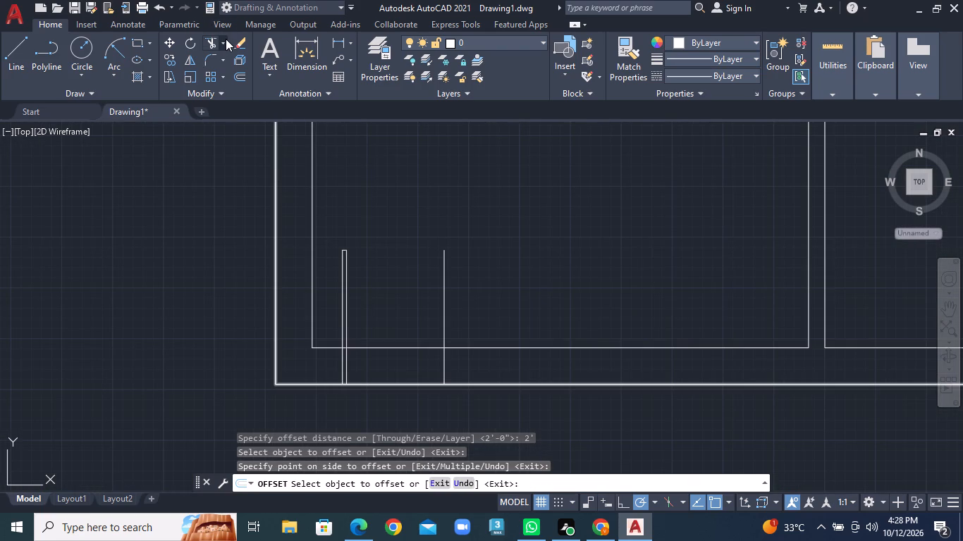
pyautogui.click(230, 58)
pyautogui.click(429, 285)
pyautogui.click(501, 293)
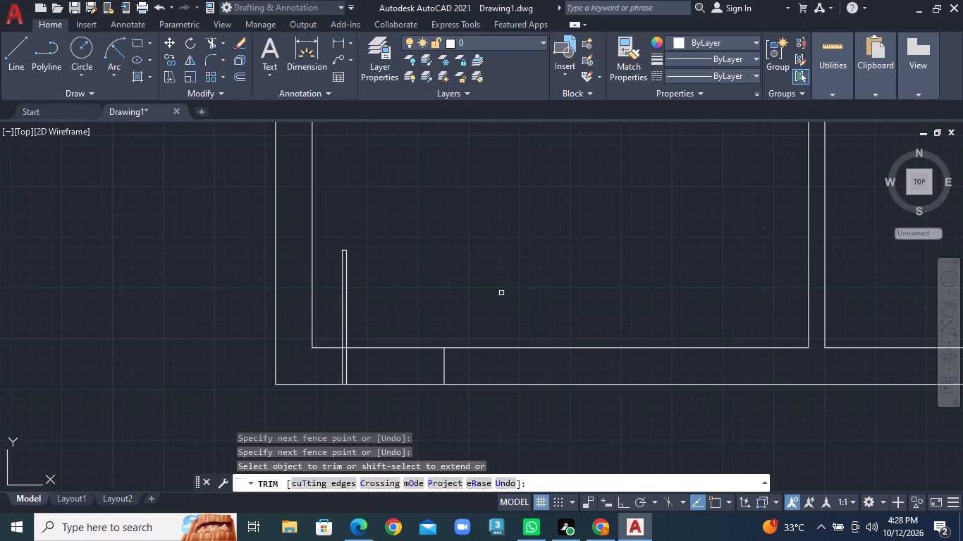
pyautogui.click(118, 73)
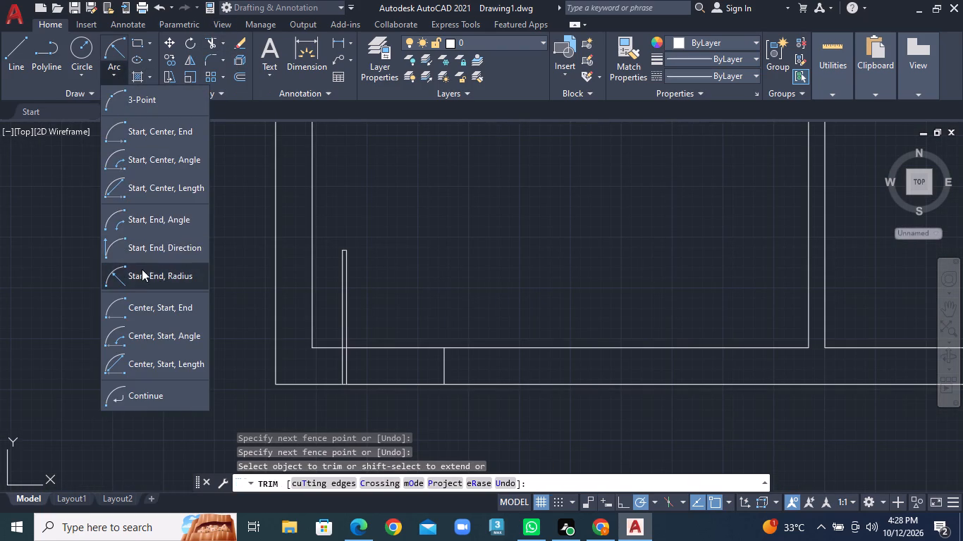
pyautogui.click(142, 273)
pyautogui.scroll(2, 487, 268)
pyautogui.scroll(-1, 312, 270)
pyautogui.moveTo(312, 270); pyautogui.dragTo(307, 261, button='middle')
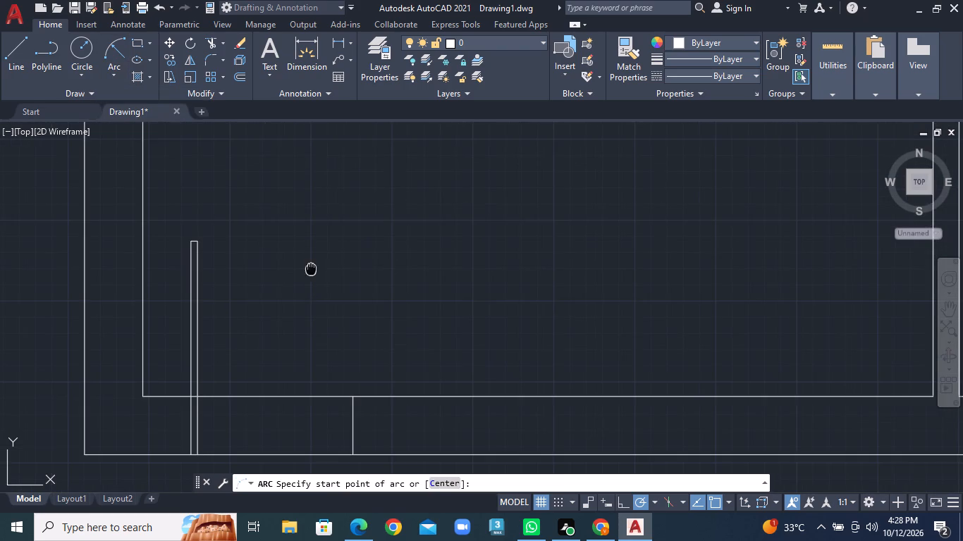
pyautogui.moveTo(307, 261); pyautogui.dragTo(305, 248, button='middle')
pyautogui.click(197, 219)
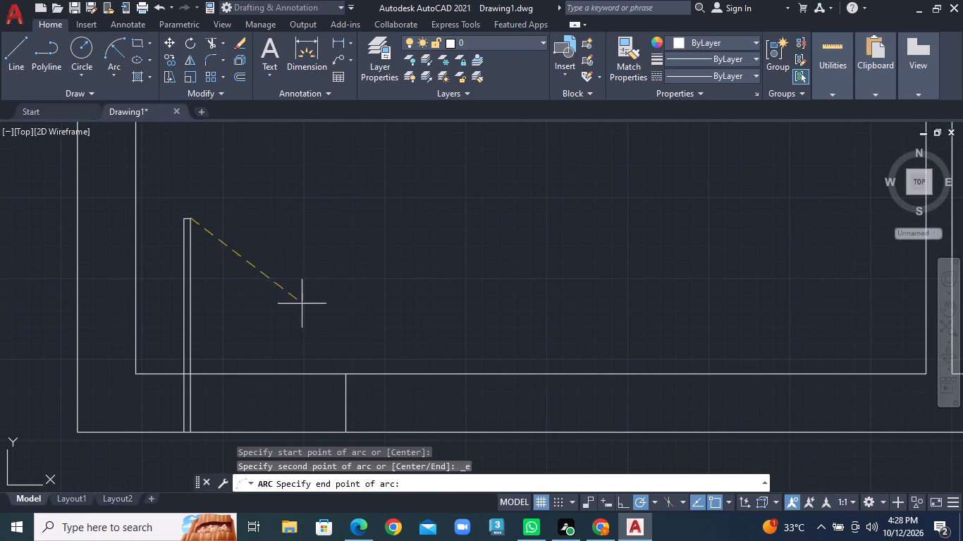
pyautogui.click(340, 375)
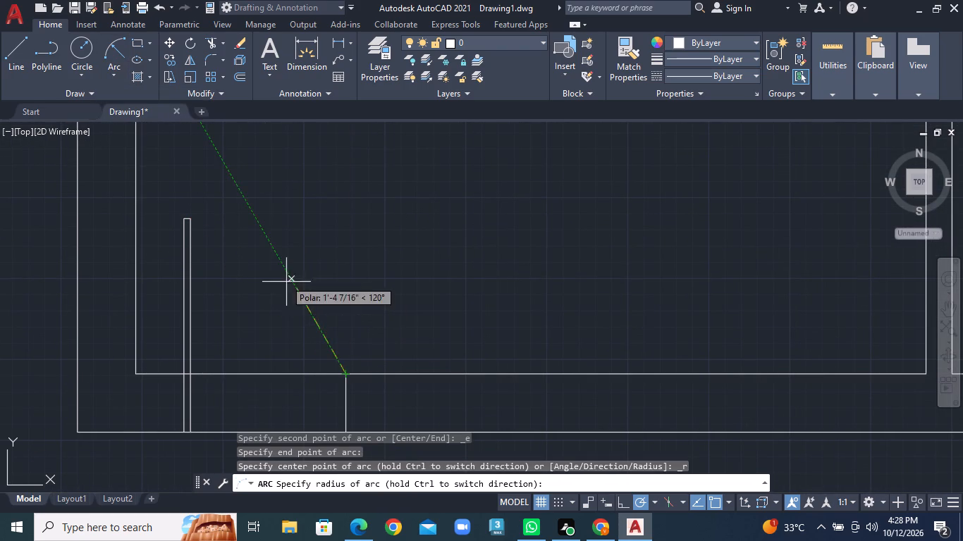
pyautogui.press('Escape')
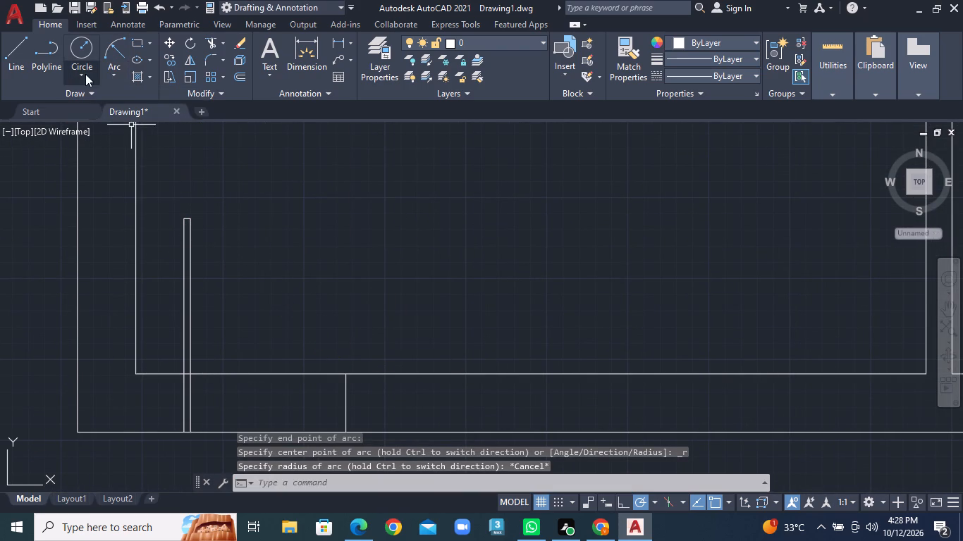
# Draw a Start, End, Radius swing arc from the opening's right edge at the wall's inner face to the leaf's upper right corner.
pyautogui.click(114, 75)
pyautogui.click(159, 276)
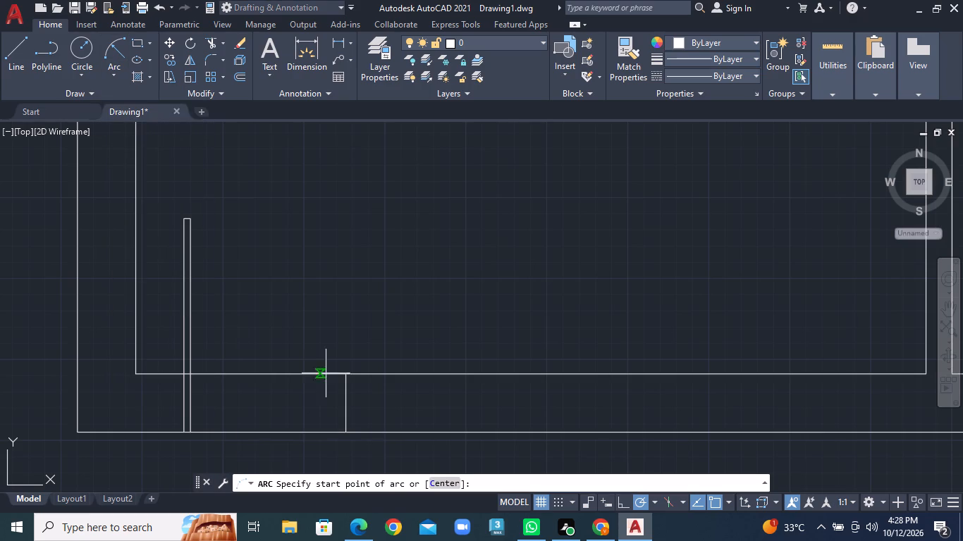
pyautogui.click(343, 377)
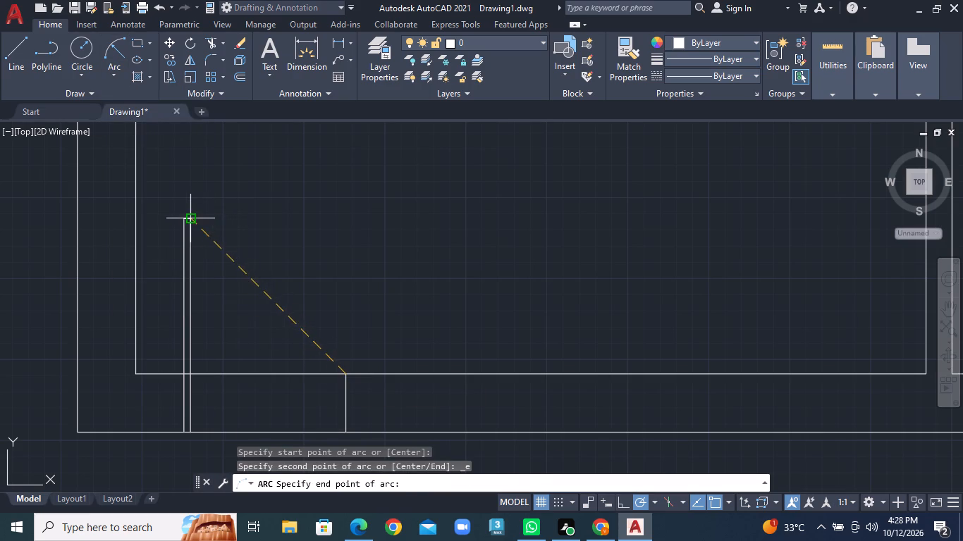
pyautogui.click(190, 216)
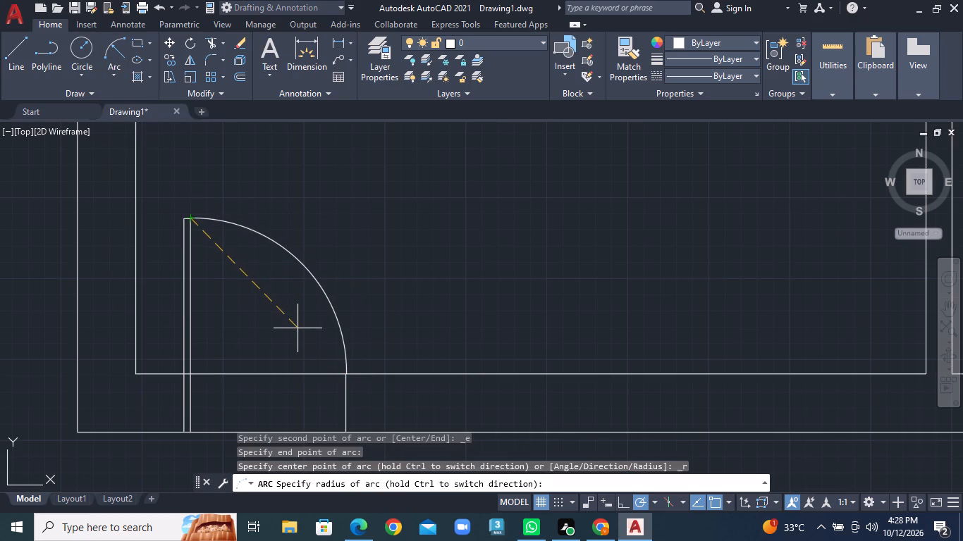
pyautogui.click(298, 328)
# Trim the bottom wall's inner-face line out of the new door opening near the left plan's lower-left corner.
pyautogui.scroll(-3, 308, 325)
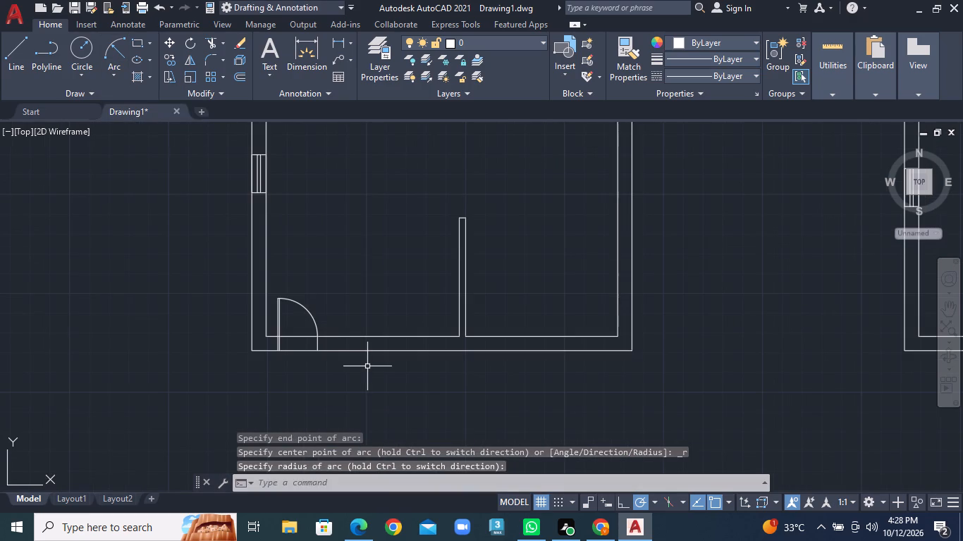
pyautogui.scroll(2, 279, 359)
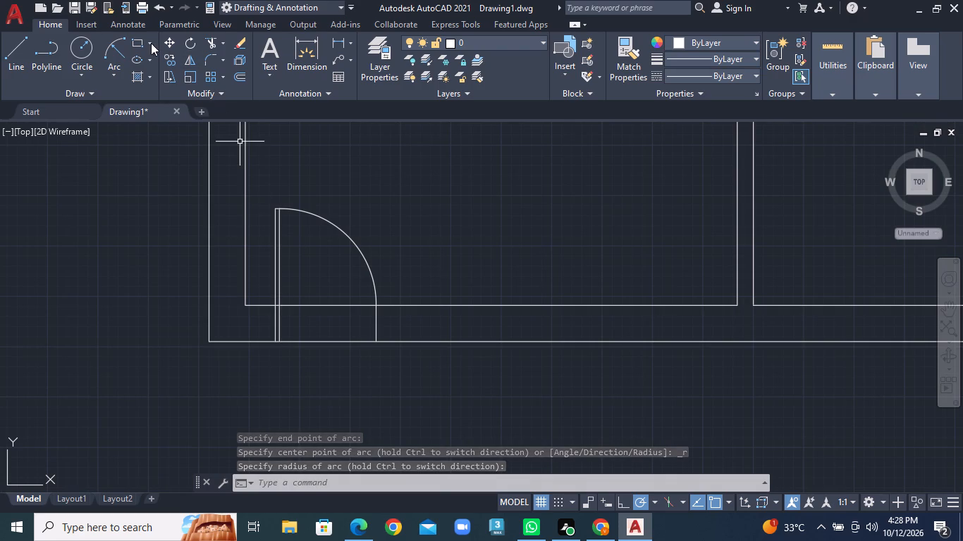
pyautogui.click(223, 39)
pyautogui.click(228, 63)
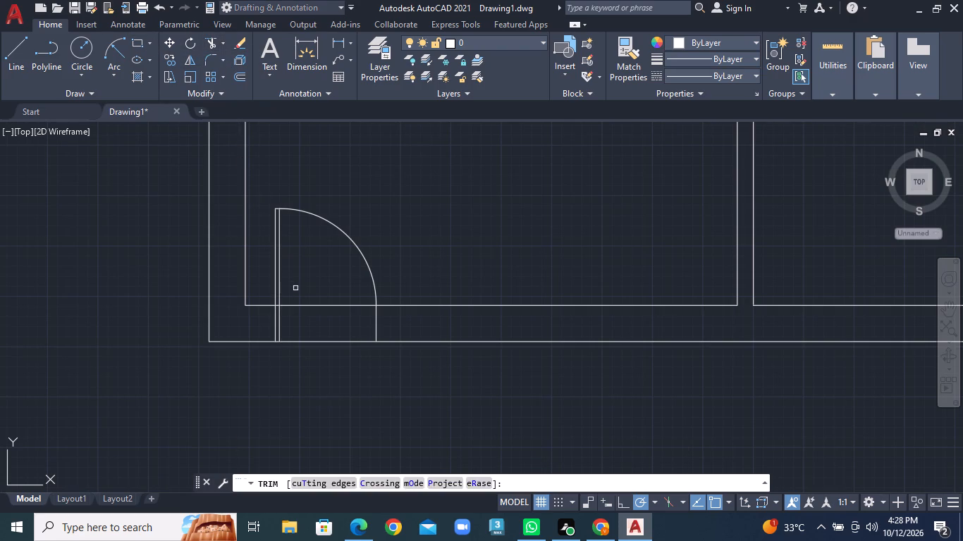
pyautogui.click(309, 293)
pyautogui.click(310, 318)
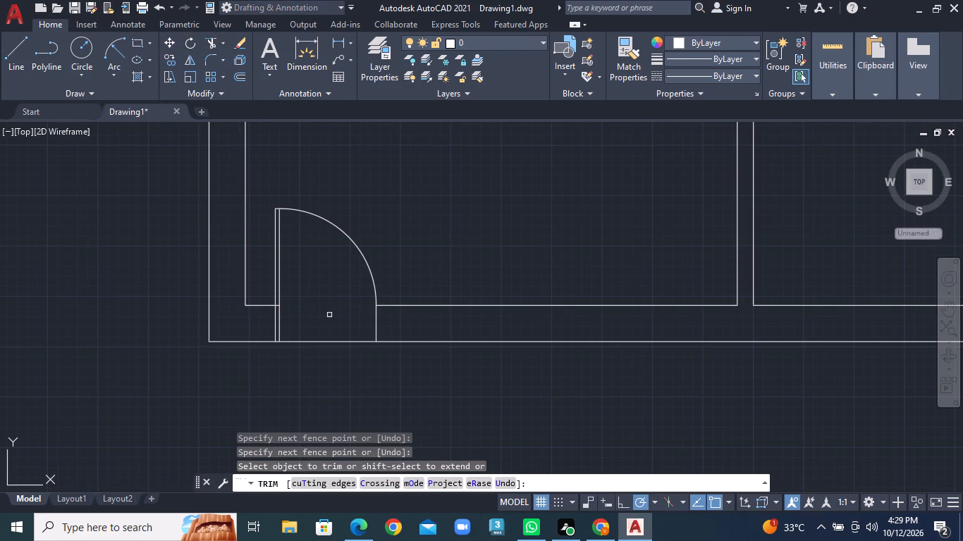
# Trim the wall lines crossing the door openings of the left plan's small room and the room directly above it.
pyautogui.scroll(-4, 329, 315)
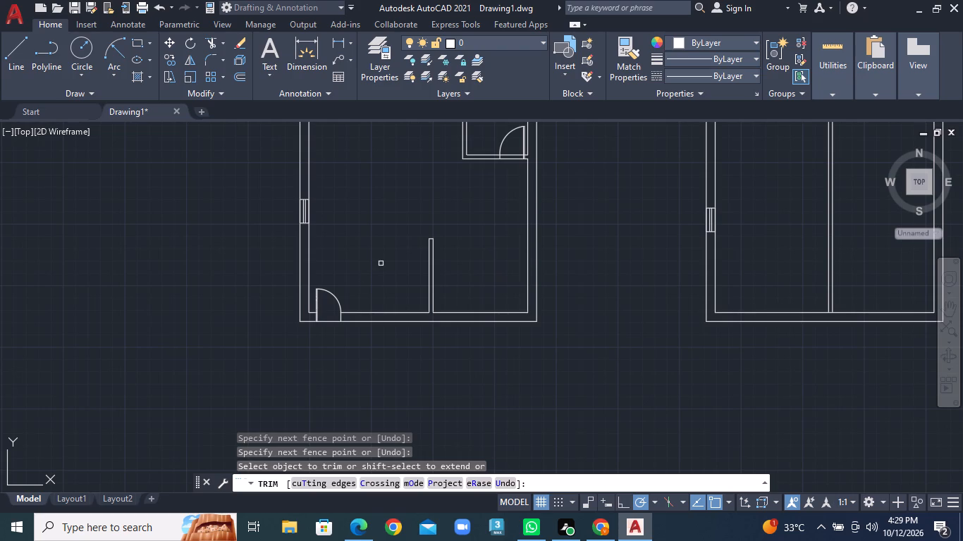
pyautogui.scroll(3, 534, 146)
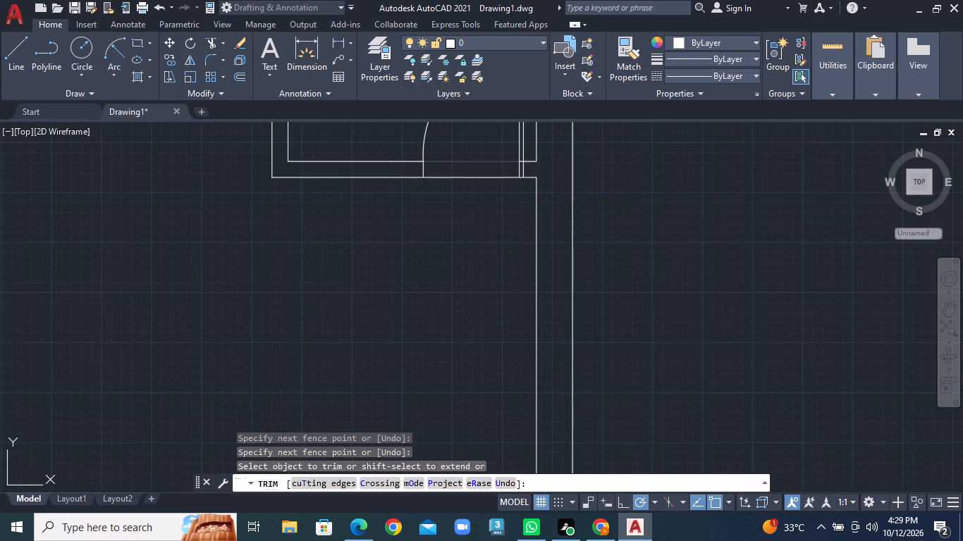
pyautogui.click(496, 163)
pyautogui.scroll(-2, 476, 171)
pyautogui.moveTo(445, 178); pyautogui.dragTo(445, 228, button='middle')
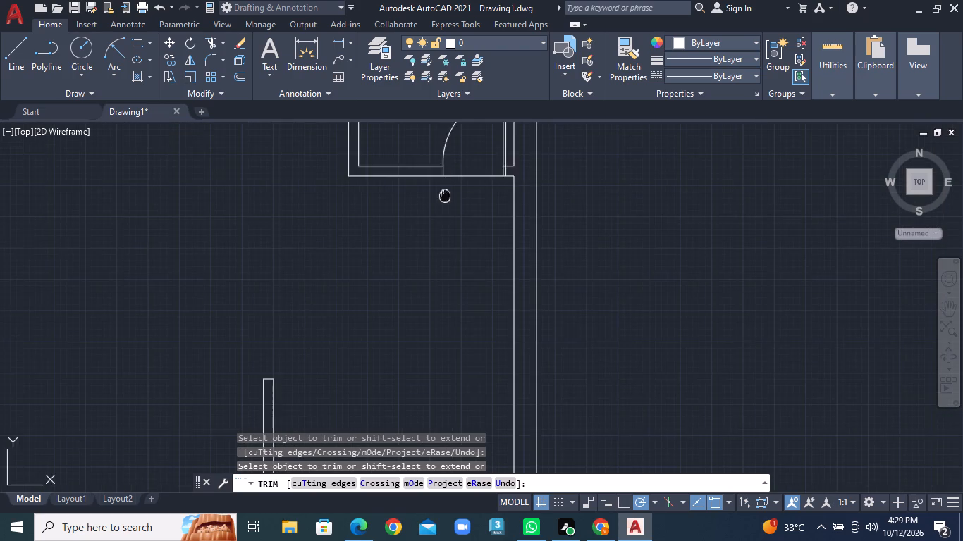
pyautogui.moveTo(445, 228); pyautogui.dragTo(459, 406, button='middle')
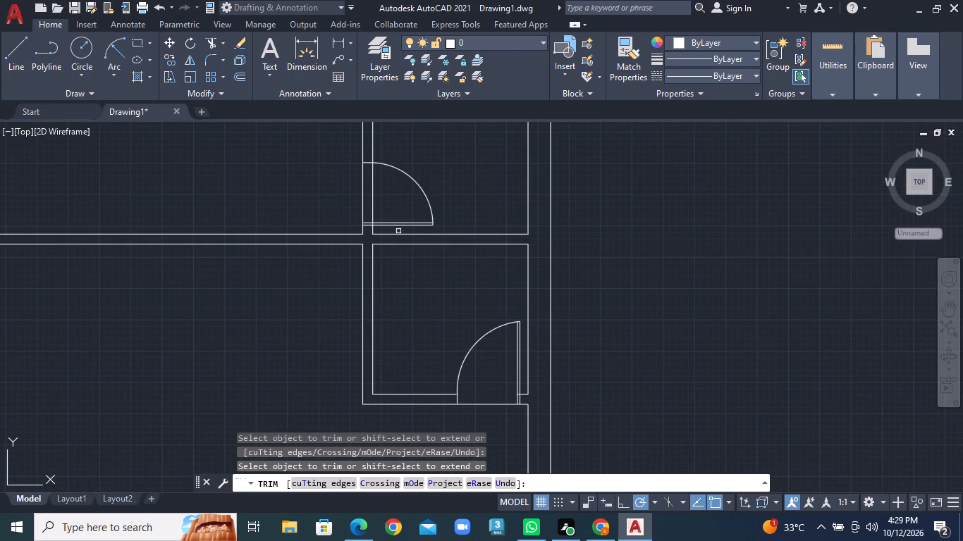
pyautogui.click(371, 206)
# Trim the wall lines crossing the left plan's two upper door openings, in the horizontal partition and near the top wall.
pyautogui.scroll(-2, 383, 211)
pyautogui.scroll(1, 385, 213)
pyautogui.moveTo(385, 213); pyautogui.dragTo(398, 393, button='middle')
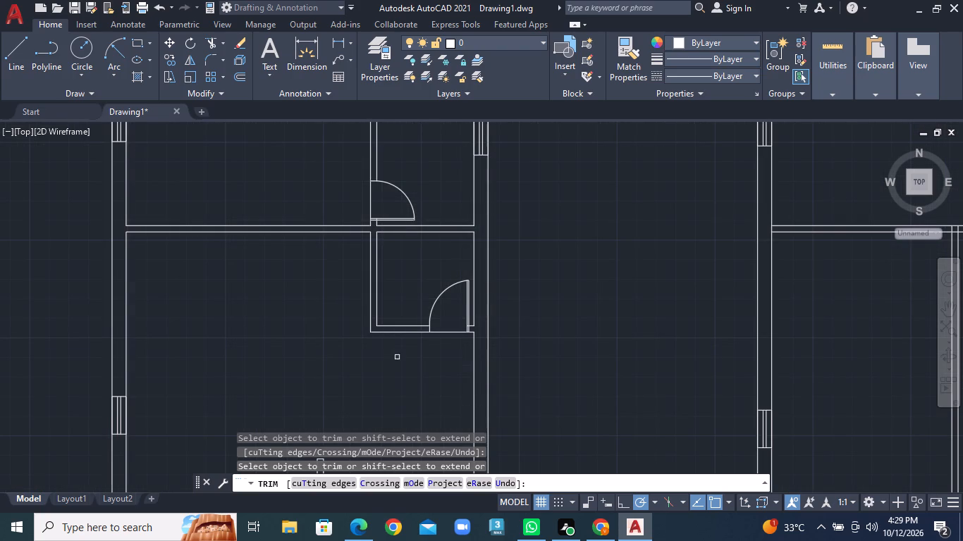
pyautogui.scroll(-1, 307, 232)
pyautogui.moveTo(307, 232); pyautogui.dragTo(315, 347, button='middle')
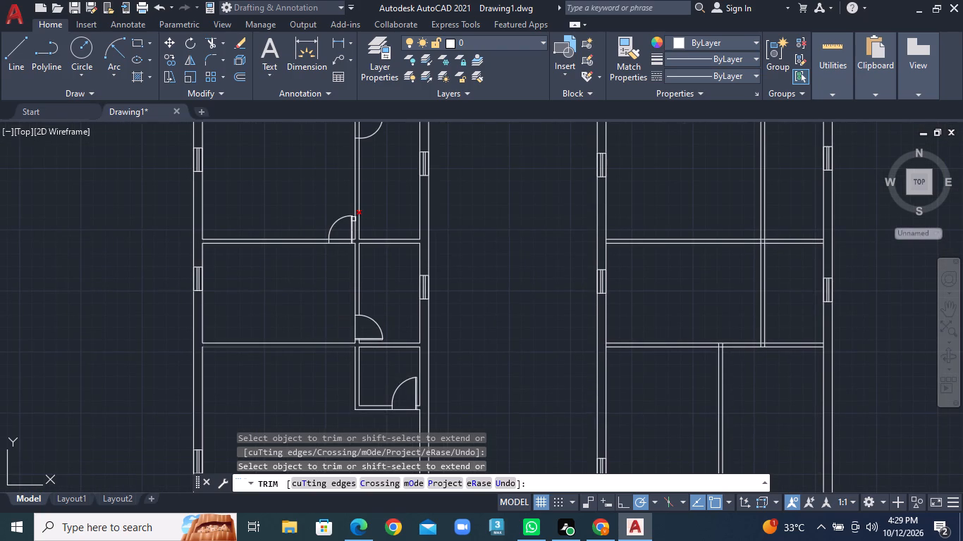
pyautogui.scroll(2, 353, 219)
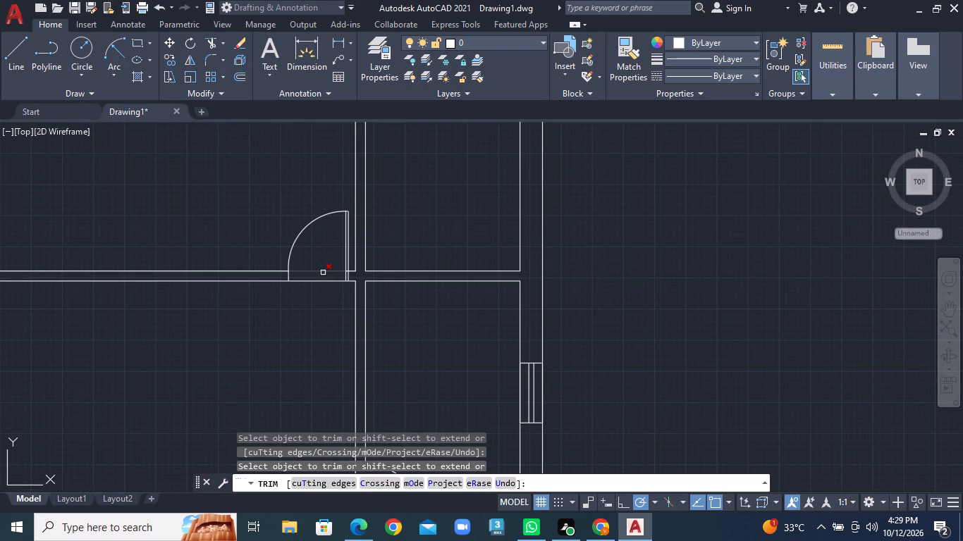
pyautogui.click(323, 273)
pyautogui.scroll(-2, 348, 245)
pyautogui.moveTo(373, 213); pyautogui.dragTo(362, 276, button='middle')
pyautogui.middleClick(362, 276)
pyautogui.scroll(3, 338, 206)
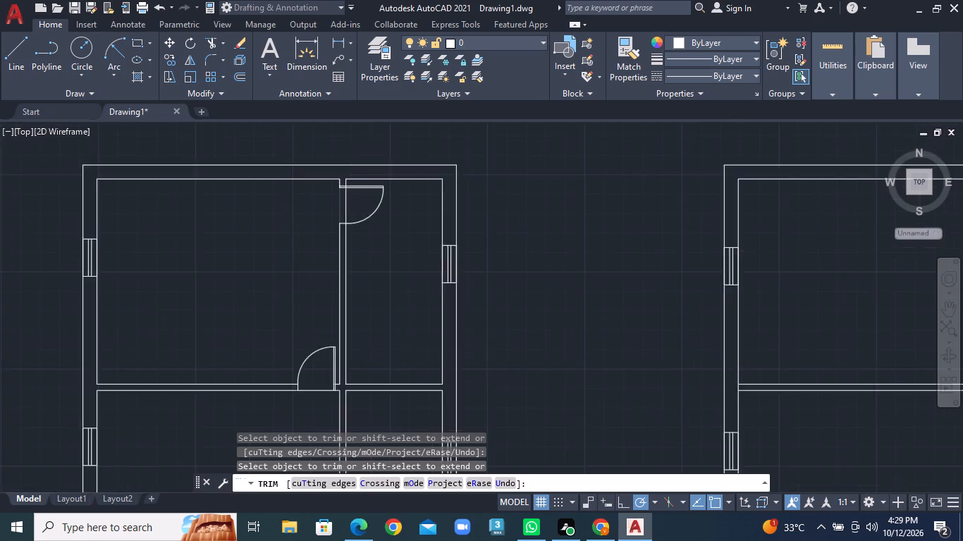
pyautogui.click(355, 202)
pyautogui.scroll(-5, 352, 239)
pyautogui.moveTo(360, 336); pyautogui.dragTo(364, 159, button='middle')
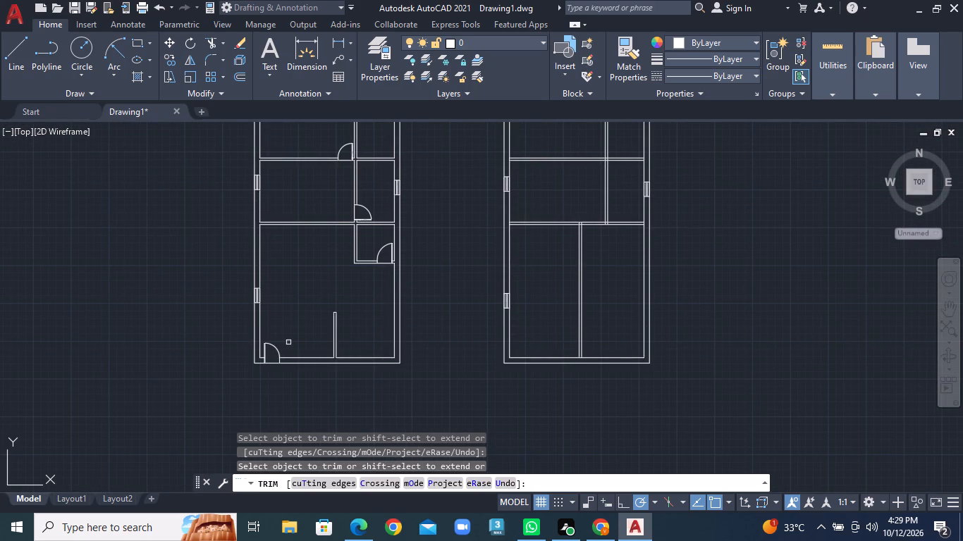
pyautogui.scroll(2, 426, 270)
pyautogui.moveTo(385, 313); pyautogui.dragTo(300, 378, button='middle')
pyautogui.middleClick(298, 379)
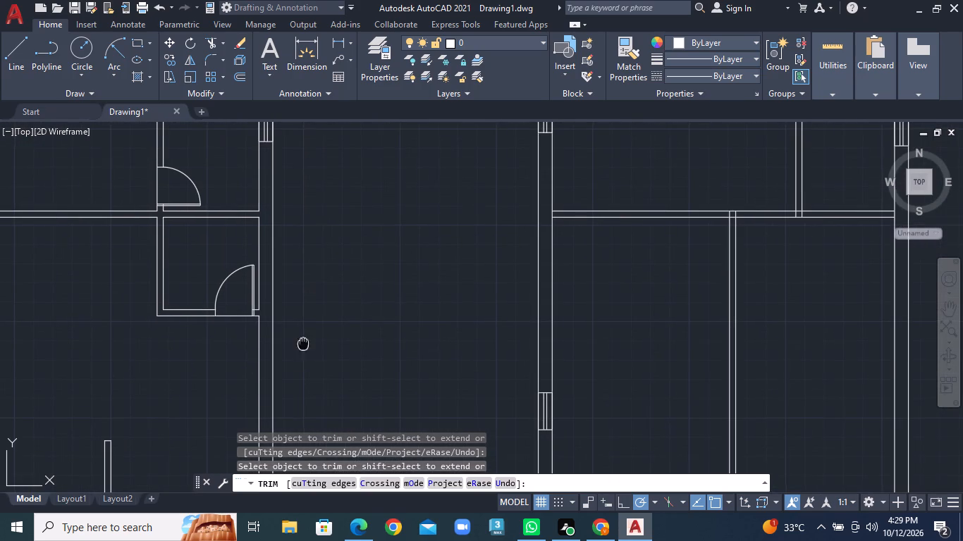
pyautogui.press('Escape')
# Draw a door leaf in the right plan just below the top wall, from the vertical partition's left face: 2'9" right, 1" down, back left.
pyautogui.scroll(-2, 427, 310)
pyautogui.moveTo(489, 292); pyautogui.dragTo(413, 342, button='middle')
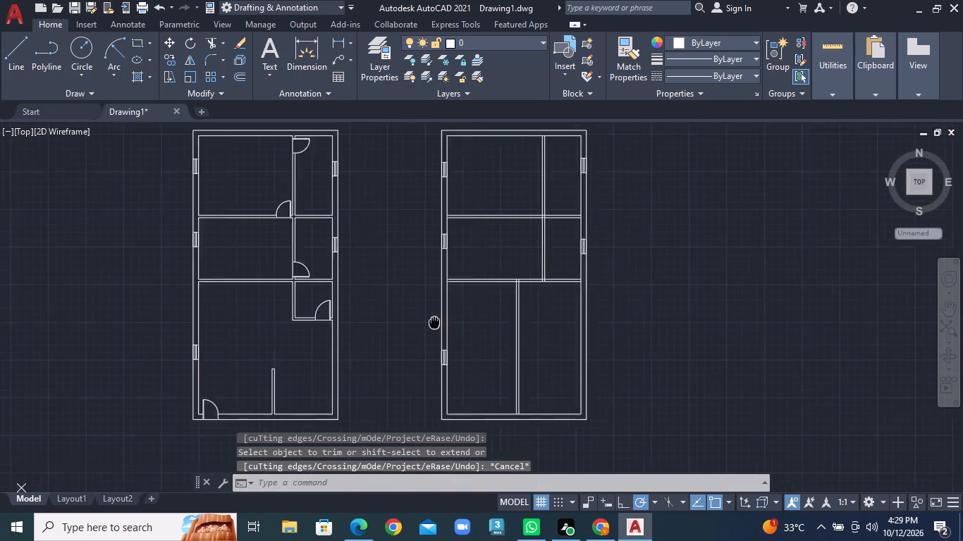
pyautogui.moveTo(413, 342); pyautogui.dragTo(323, 388, button='middle')
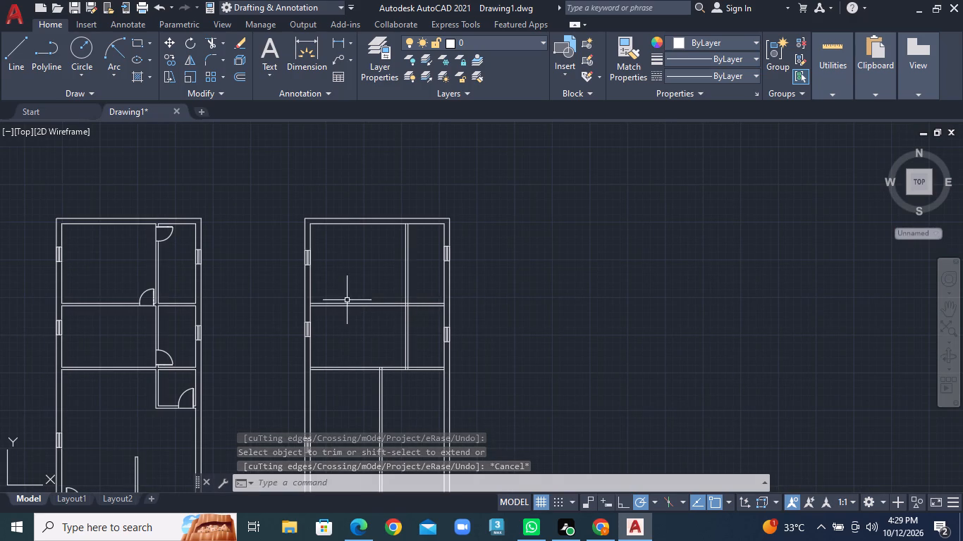
pyautogui.scroll(-1, 389, 268)
pyautogui.scroll(5, 389, 268)
pyautogui.moveTo(415, 250); pyautogui.dragTo(302, 342, button='middle')
pyautogui.scroll(1, 415, 250)
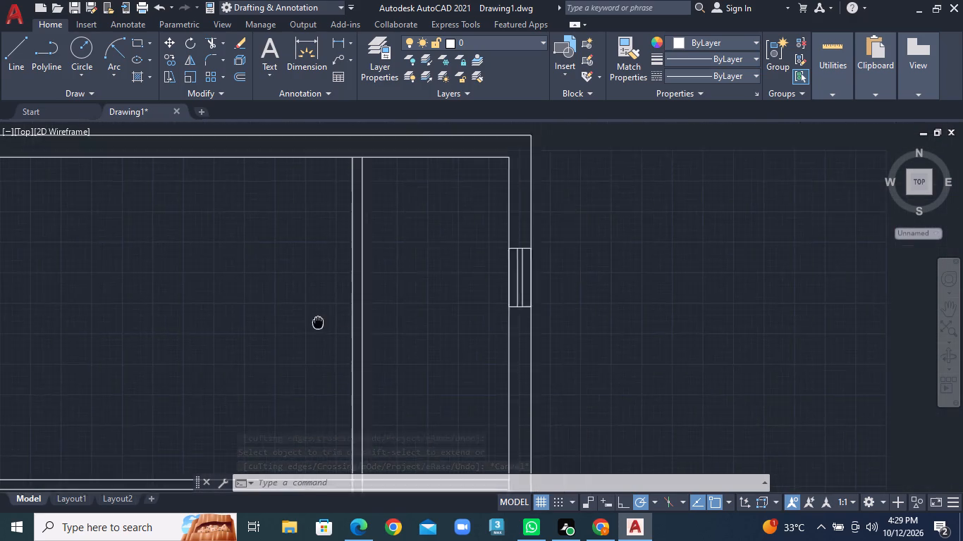
pyautogui.moveTo(302, 342); pyautogui.dragTo(299, 350, button='middle')
pyautogui.scroll(2, 338, 294)
pyautogui.moveTo(330, 294); pyautogui.dragTo(331, 408, button='middle')
pyautogui.scroll(1, 330, 318)
pyautogui.scroll(-1, 332, 340)
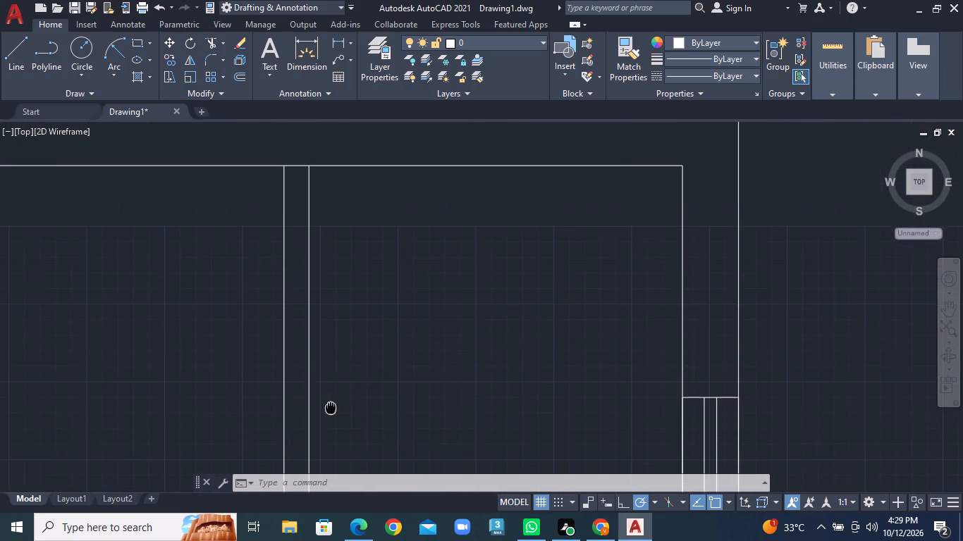
pyautogui.click(17, 59)
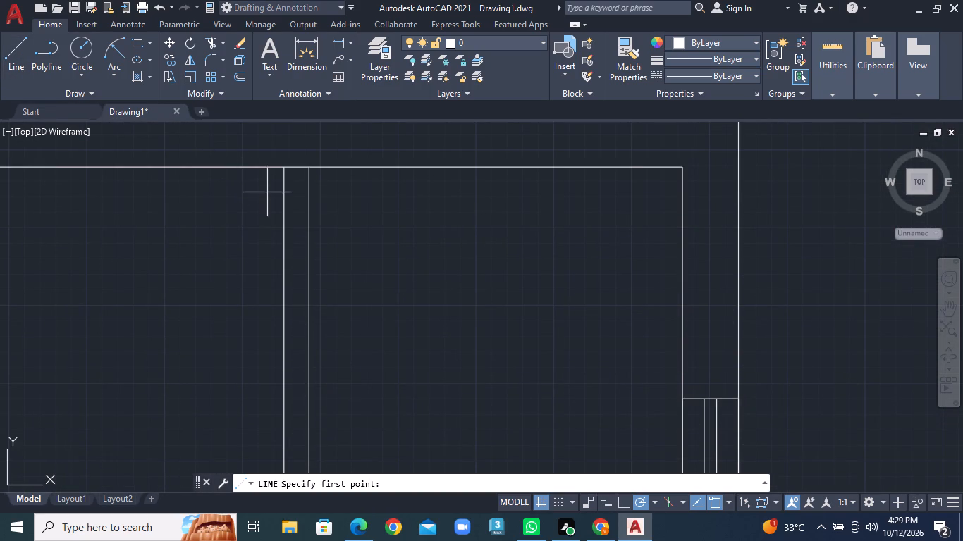
pyautogui.click(283, 194)
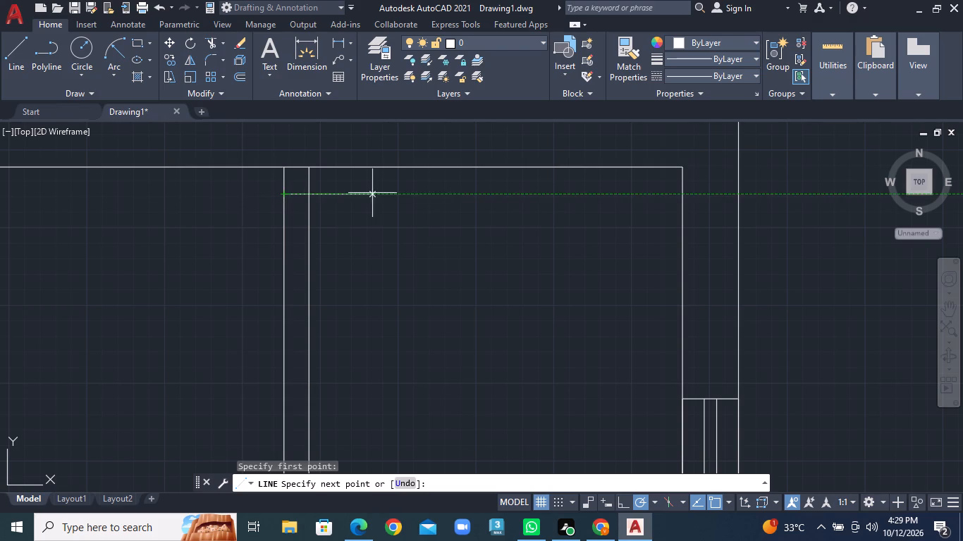
pyautogui.write('2\'9"')
pyautogui.press('Return')
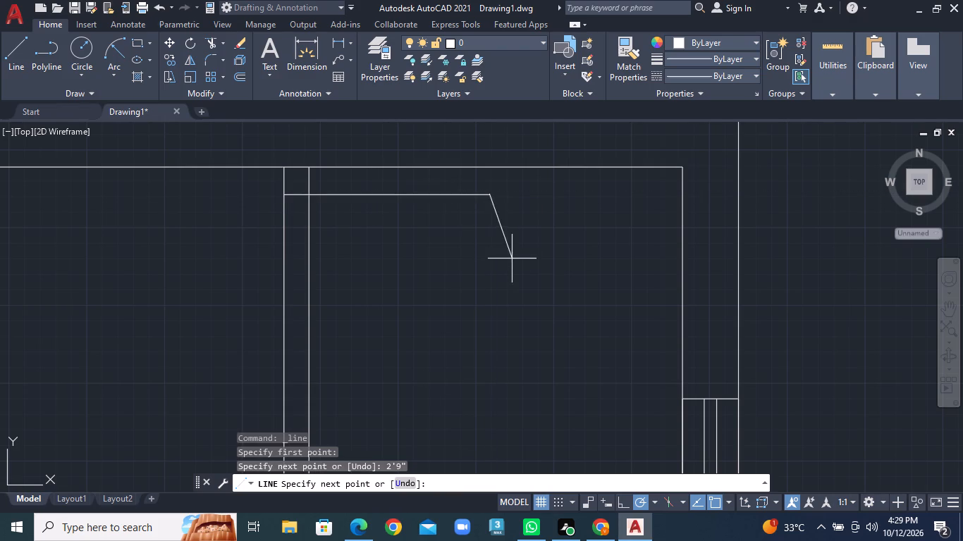
pyautogui.write('1"')
pyautogui.press('Return')
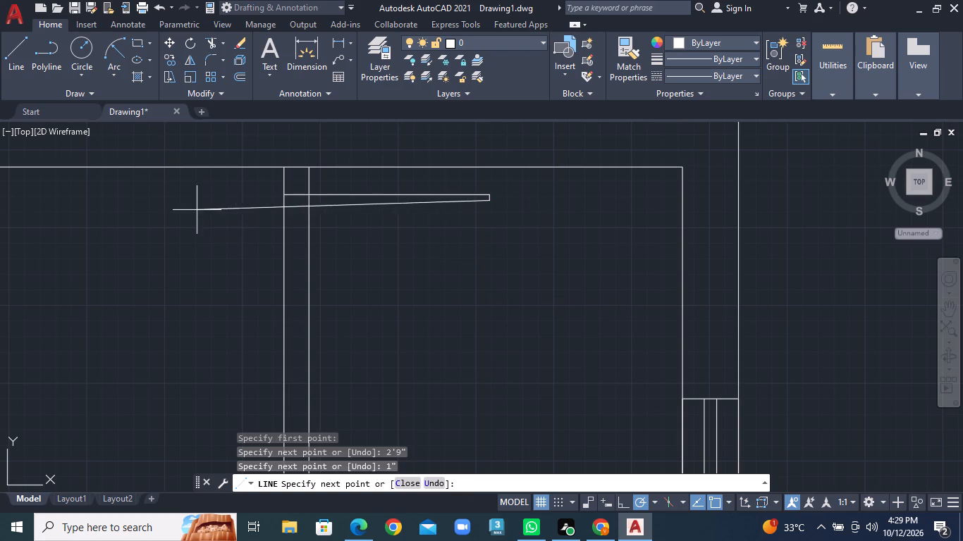
pyautogui.click(283, 202)
pyautogui.rightClick(283, 202)
pyautogui.click(297, 211)
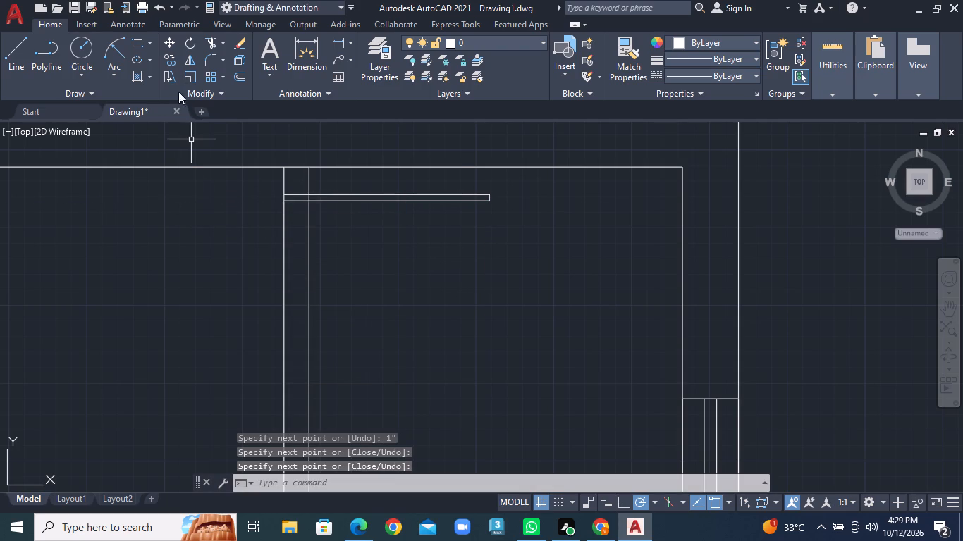
# Offset the new door leaf's lower edge 2' downward to mark the opening's other side.
pyautogui.click(236, 75)
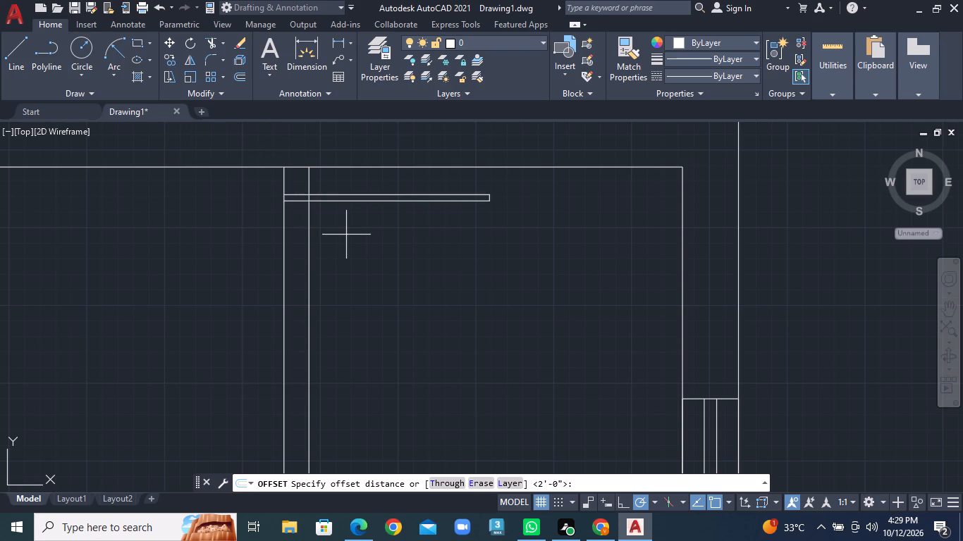
pyautogui.write("2'")
pyautogui.press('Return')
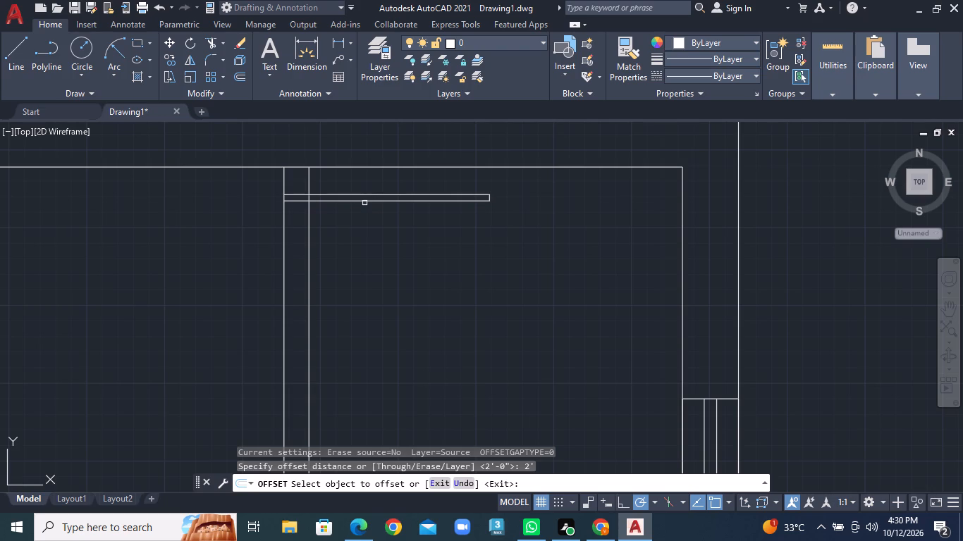
pyautogui.click(365, 201)
pyautogui.click(384, 266)
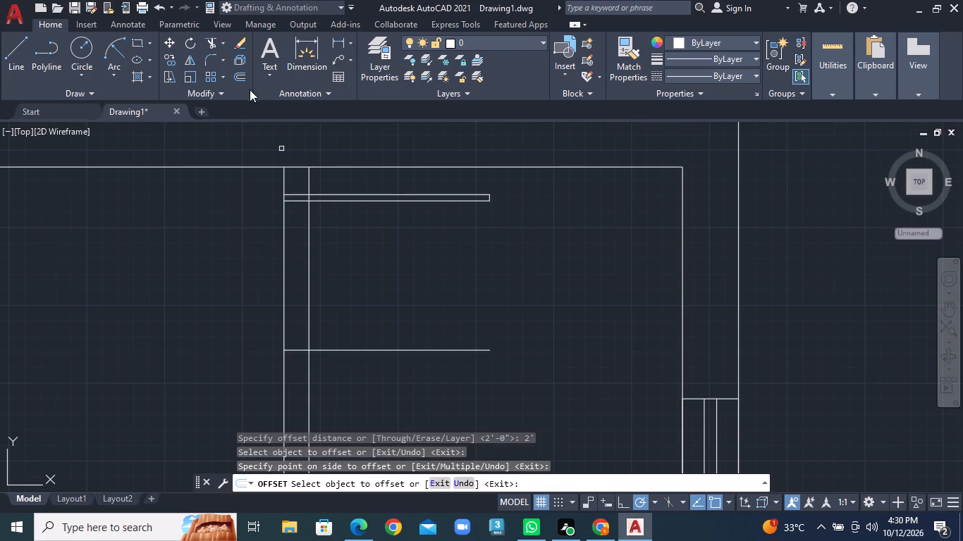
# Trim the offset line beyond the partition's right face, leaving only the short piece across the wall.
pyautogui.click(223, 42)
pyautogui.click(235, 66)
pyautogui.click(375, 268)
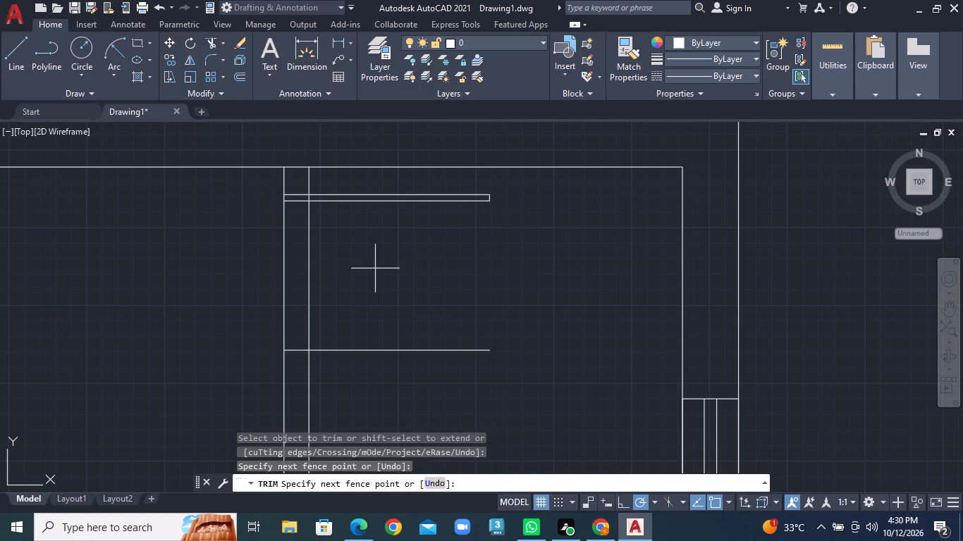
pyautogui.click(391, 397)
# Draw a Start, End, Radius swing arc from the opening's lower edge at the partition's right face to the leaf's lower right corner.
pyautogui.click(115, 71)
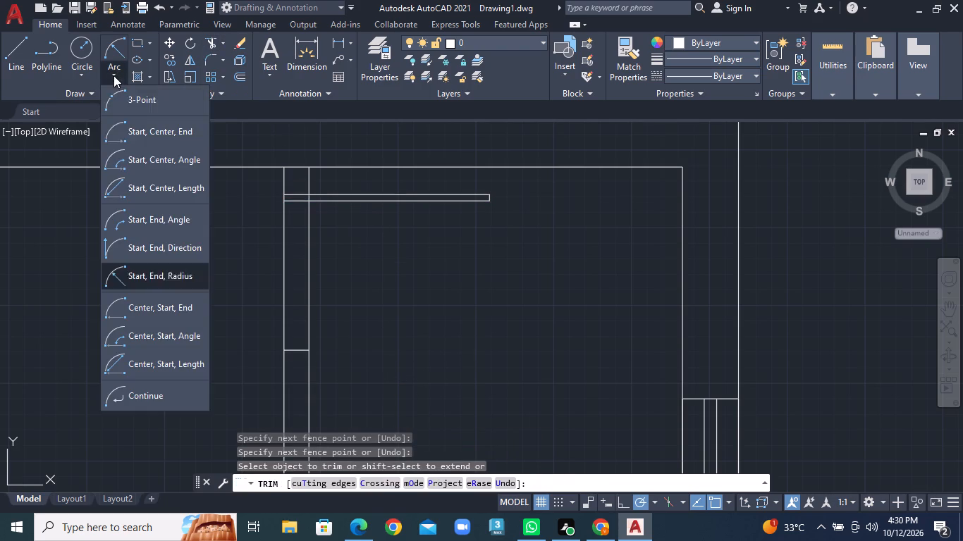
pyautogui.click(159, 278)
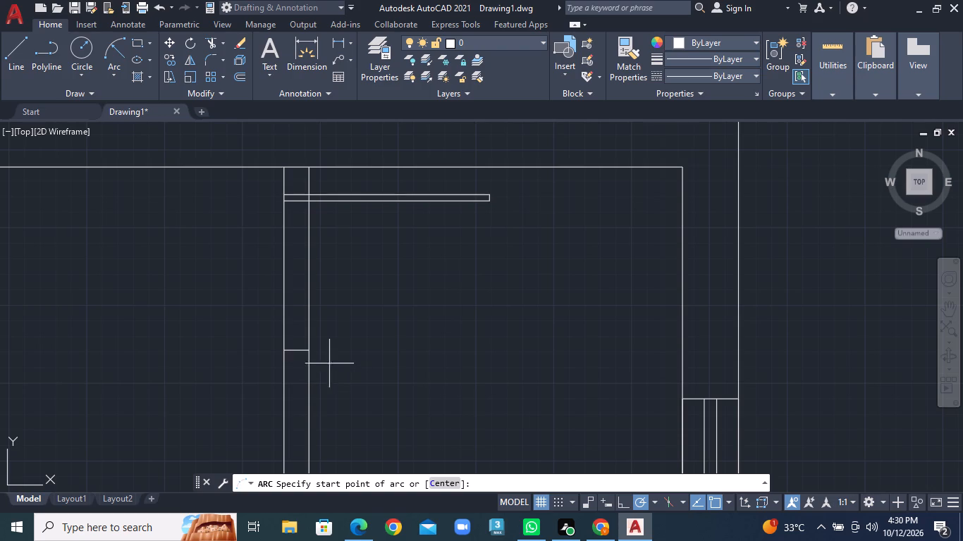
pyautogui.click(309, 353)
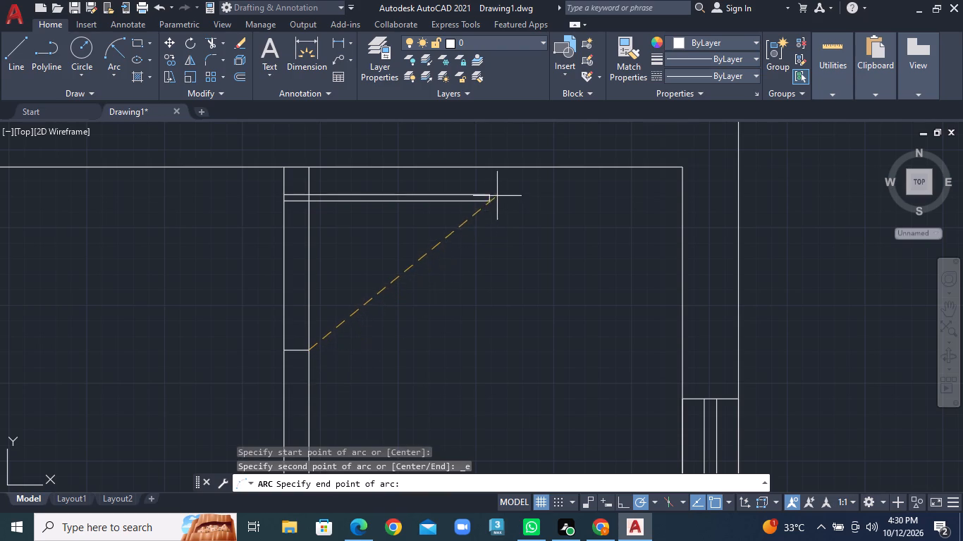
pyautogui.click(488, 202)
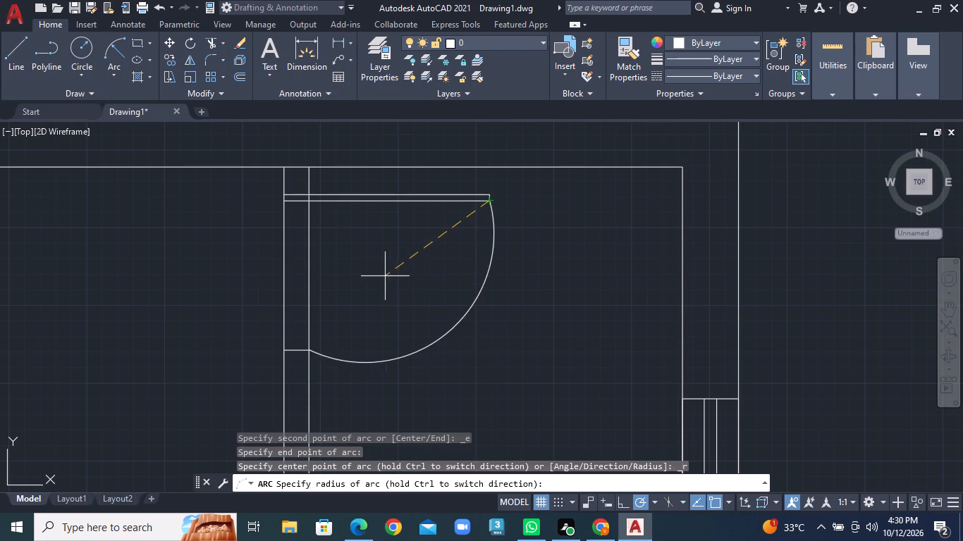
pyautogui.click(312, 265)
# Draw a door leaf from the horizontal wall's lower face, just left of the vertical partition: 2'9" up, 1" left, 2'9" back down.
pyautogui.scroll(-3, 365, 280)
pyautogui.moveTo(381, 337); pyautogui.dragTo(453, 218, button='middle')
pyautogui.scroll(2, 392, 318)
pyautogui.moveTo(395, 335); pyautogui.dragTo(355, 259, button='middle')
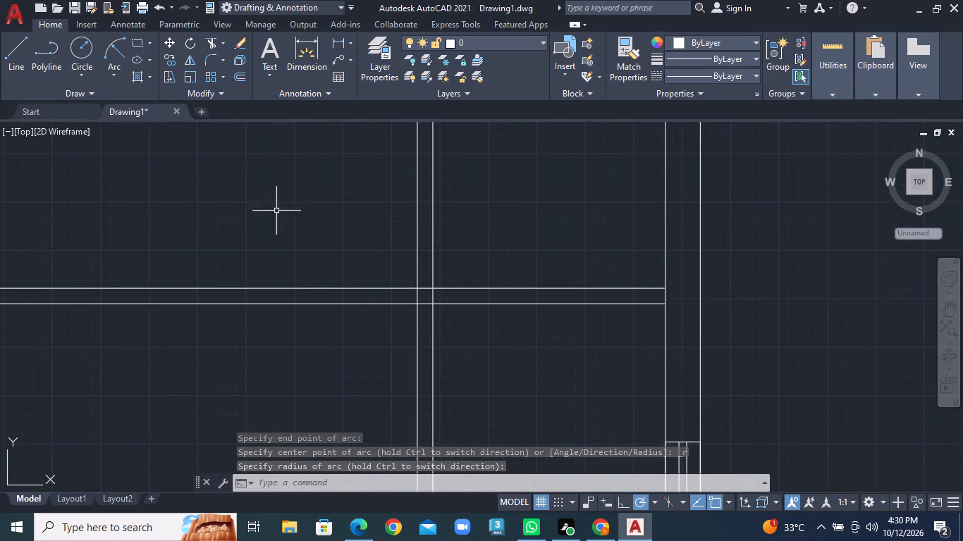
pyautogui.click(14, 58)
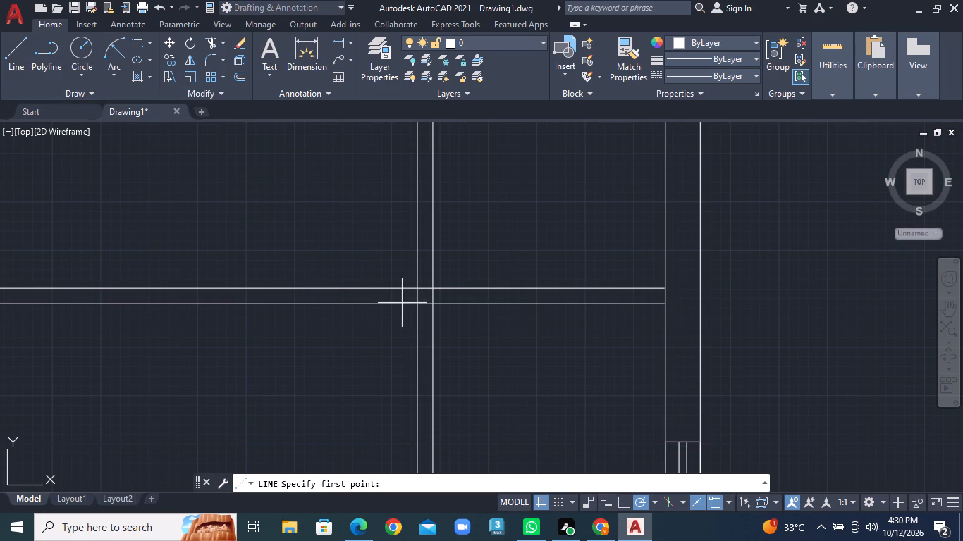
pyautogui.click(403, 306)
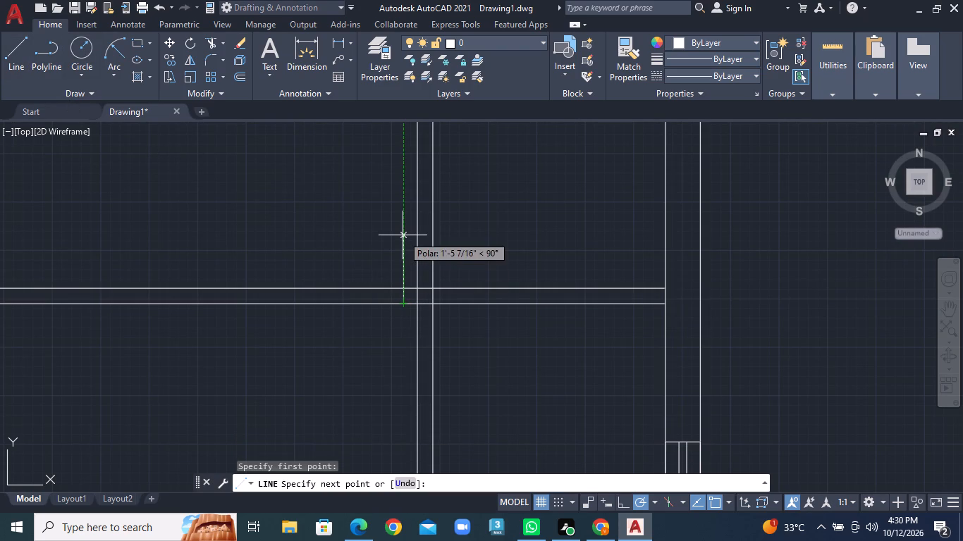
pyautogui.write('2\'9"')
pyautogui.press('Return')
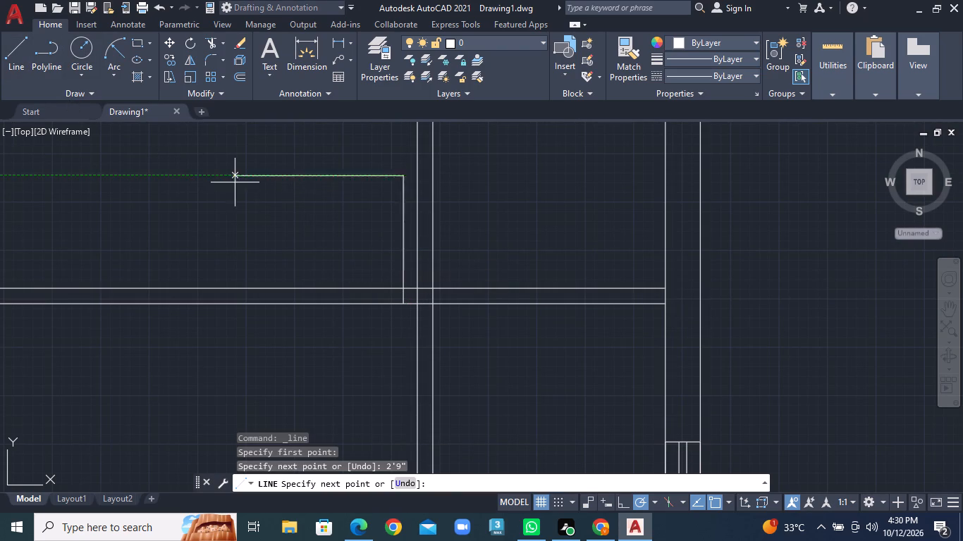
pyautogui.write('1"')
pyautogui.press('Return')
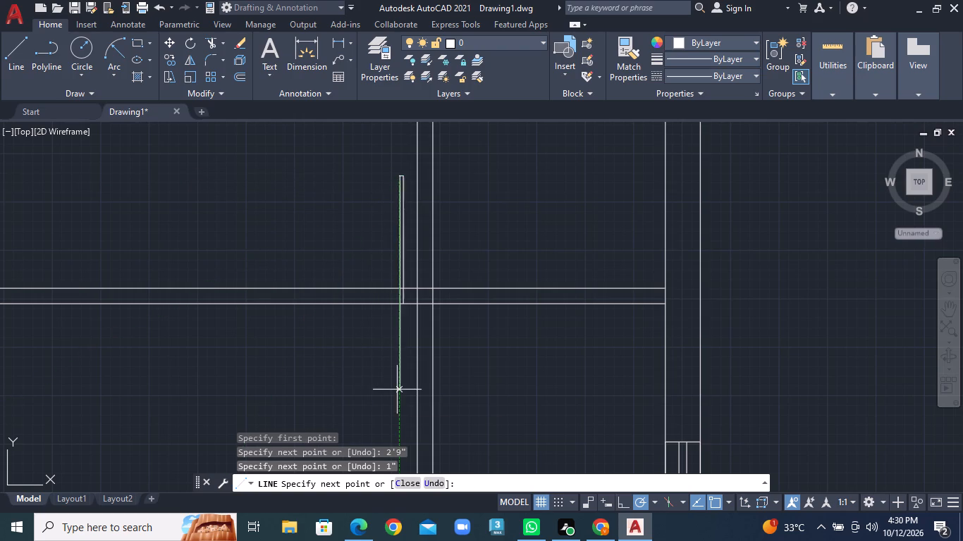
pyautogui.write('2\'9"')
pyautogui.press('Return')
pyautogui.rightClick(322, 375)
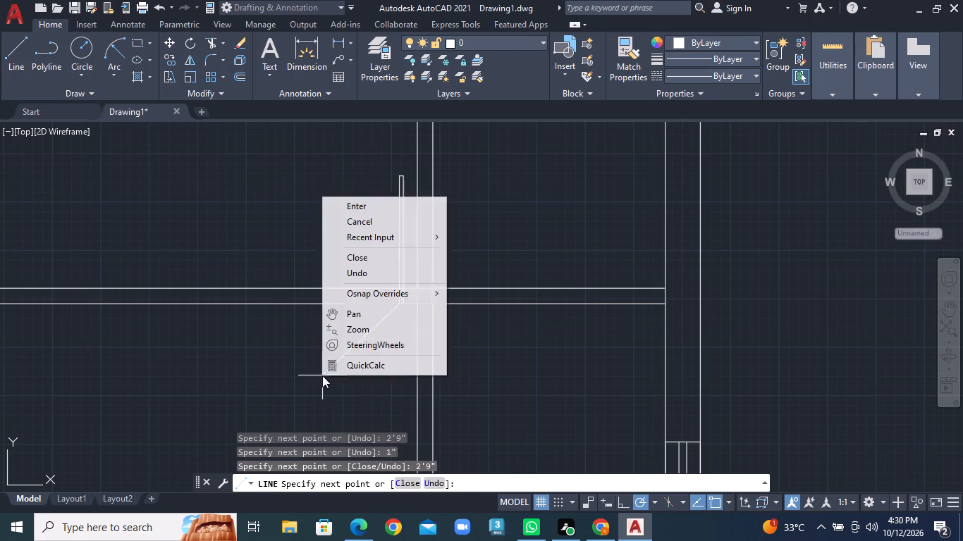
pyautogui.click(354, 204)
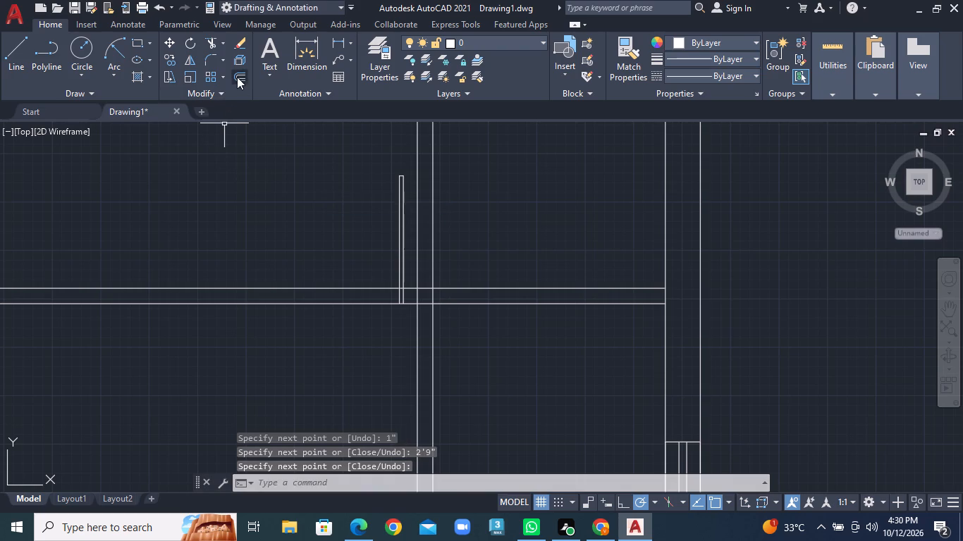
# Offset the new door leaf's left edge 2' to the left to mark the opening's other side.
pyautogui.click(237, 77)
pyautogui.write("2'")
pyautogui.press('Return')
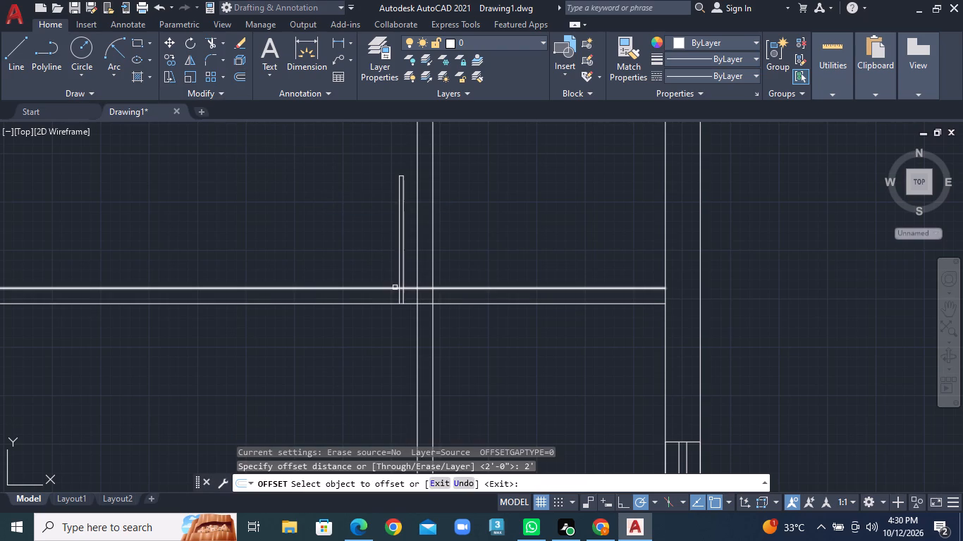
pyautogui.click(398, 297)
pyautogui.click(324, 295)
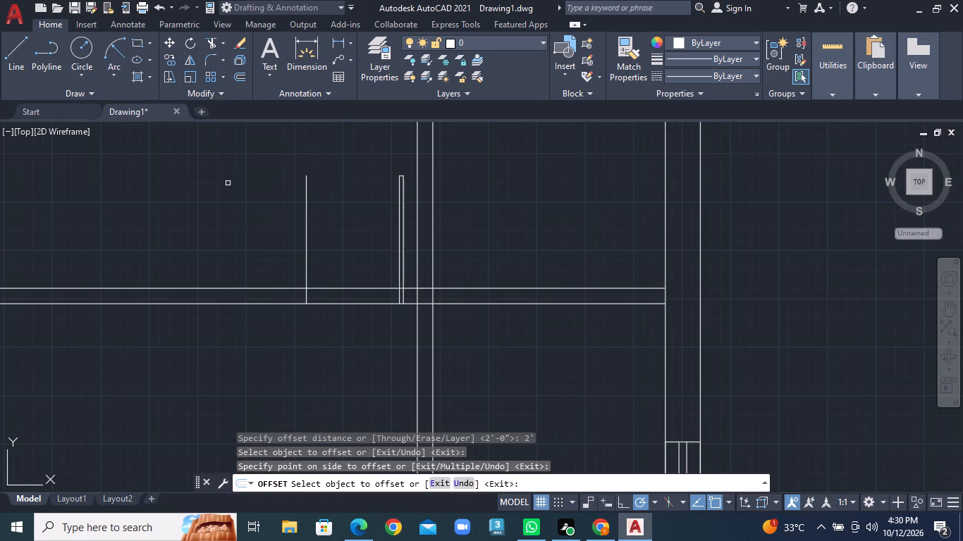
# Trim the offset line above the horizontal wall's upper face, leaving only the short piece across the wall.
pyautogui.click(220, 42)
pyautogui.click(231, 58)
pyautogui.click(259, 176)
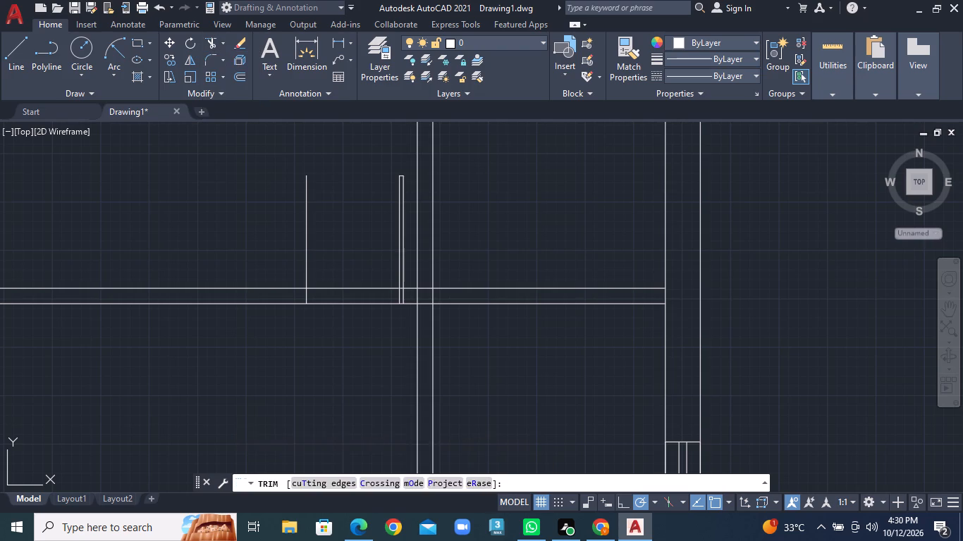
pyautogui.click(364, 218)
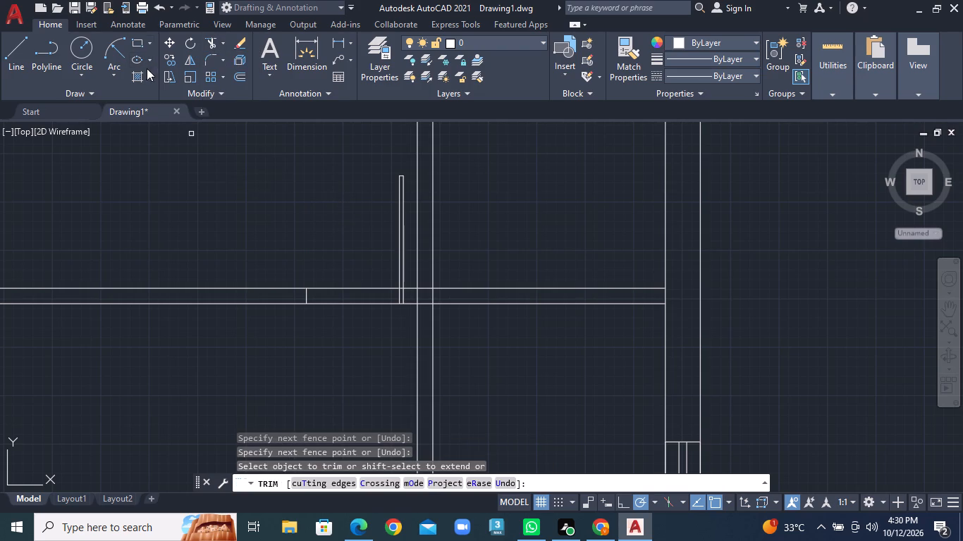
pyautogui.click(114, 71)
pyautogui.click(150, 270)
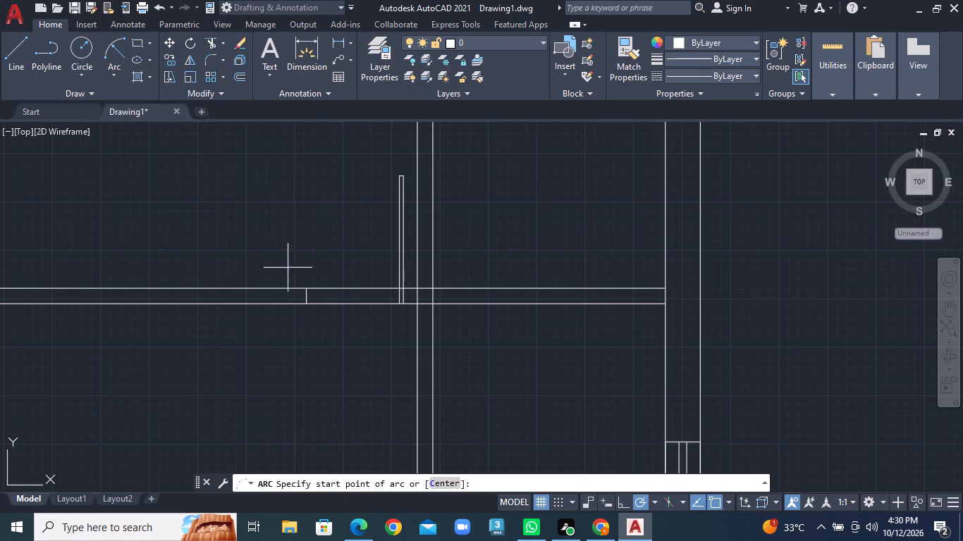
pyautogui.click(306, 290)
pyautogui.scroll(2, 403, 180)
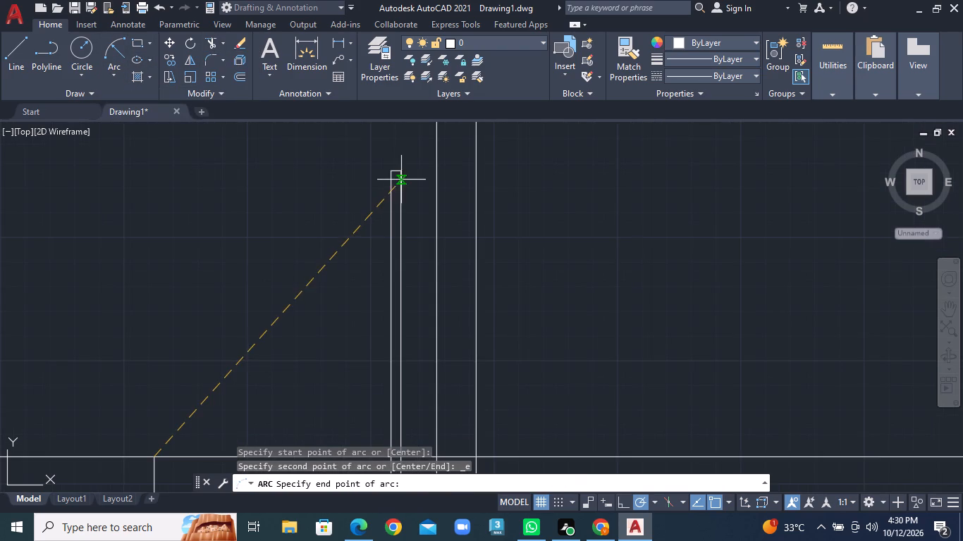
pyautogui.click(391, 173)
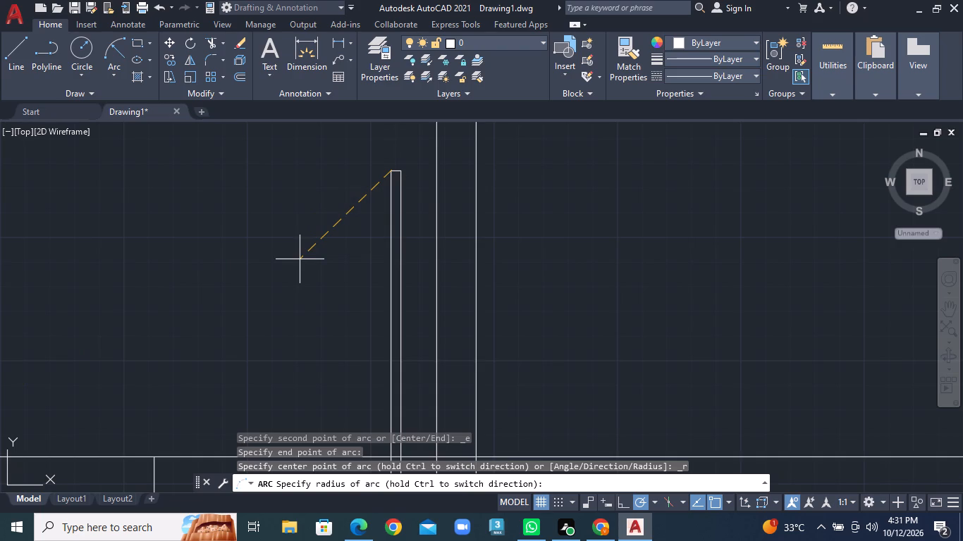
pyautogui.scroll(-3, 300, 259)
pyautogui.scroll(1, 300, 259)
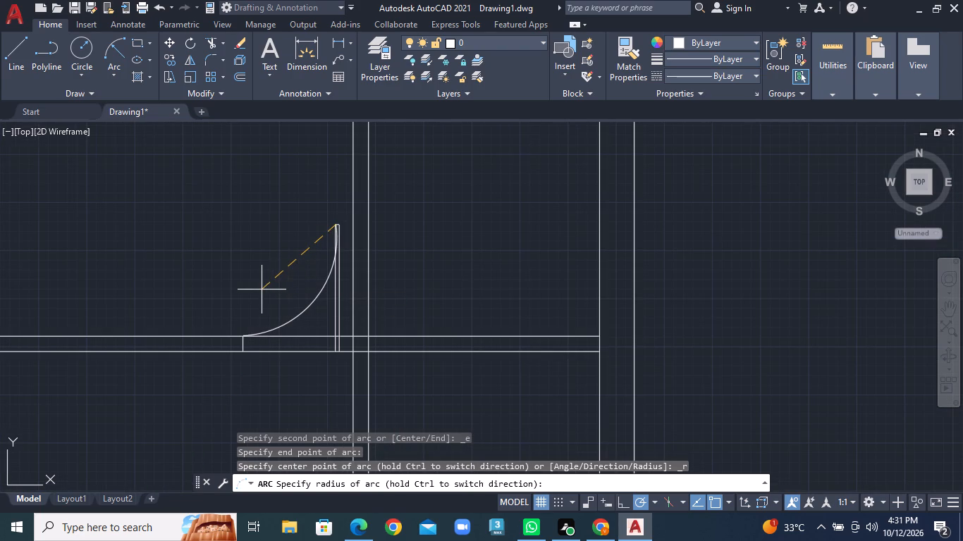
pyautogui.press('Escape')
# Draw a Start, End, Radius swing arc from the leaf's upper left corner to the opening's left edge at the wall's upper face.
pyautogui.click(118, 72)
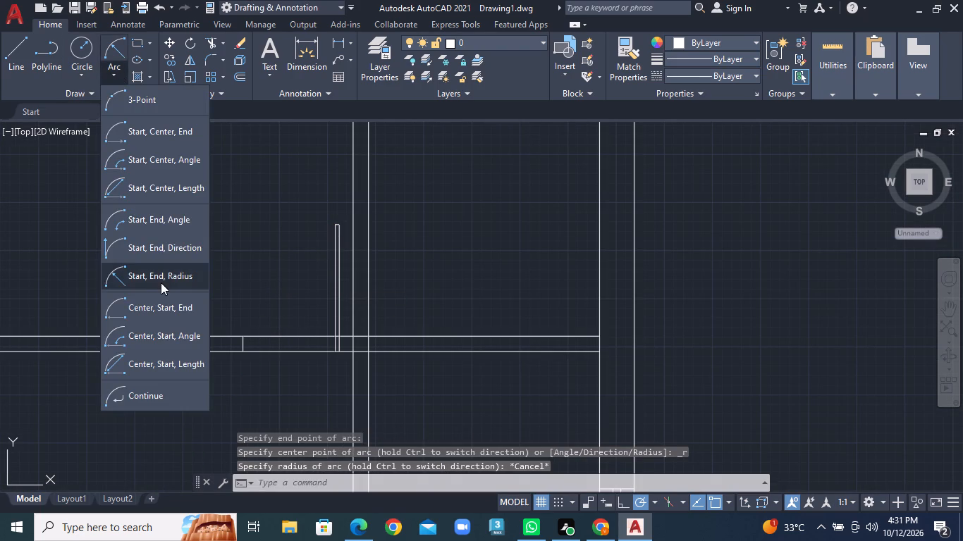
pyautogui.click(161, 278)
pyautogui.scroll(2, 273, 247)
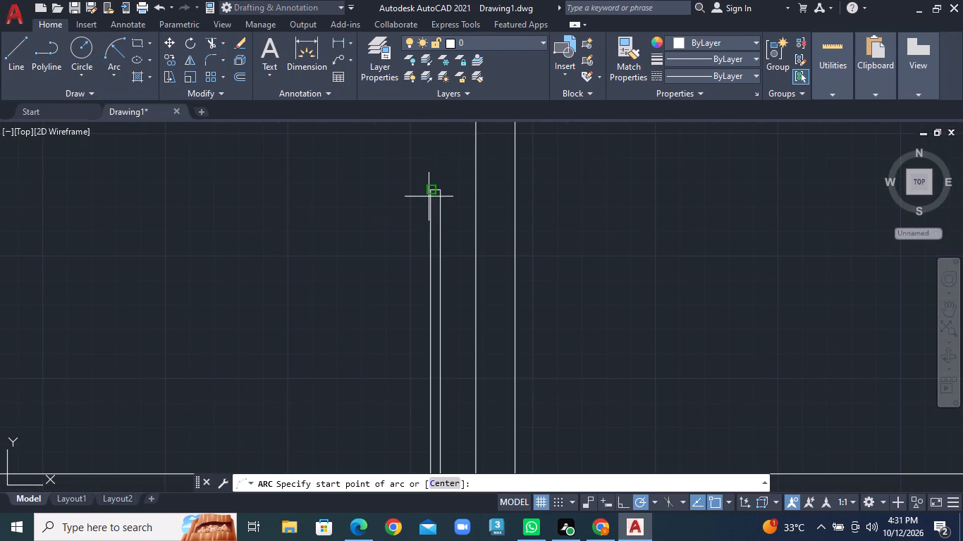
pyautogui.click(429, 193)
pyautogui.scroll(-1, 308, 321)
pyautogui.click(238, 416)
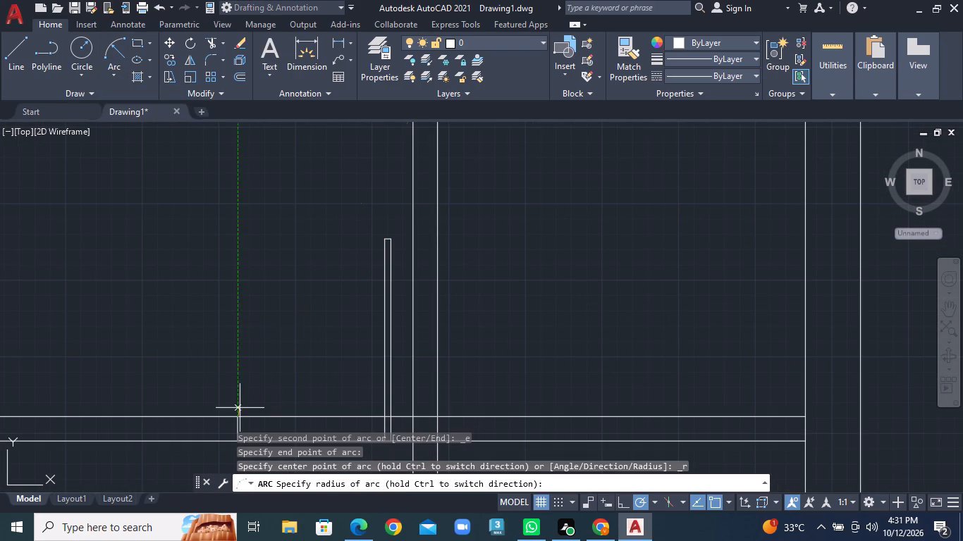
pyautogui.click(355, 304)
# Draw a door leaf from the vertical partition's left face, just above the next horizontal wall below: 2'9" right, 1" up, back to that face.
pyautogui.scroll(-1, 357, 306)
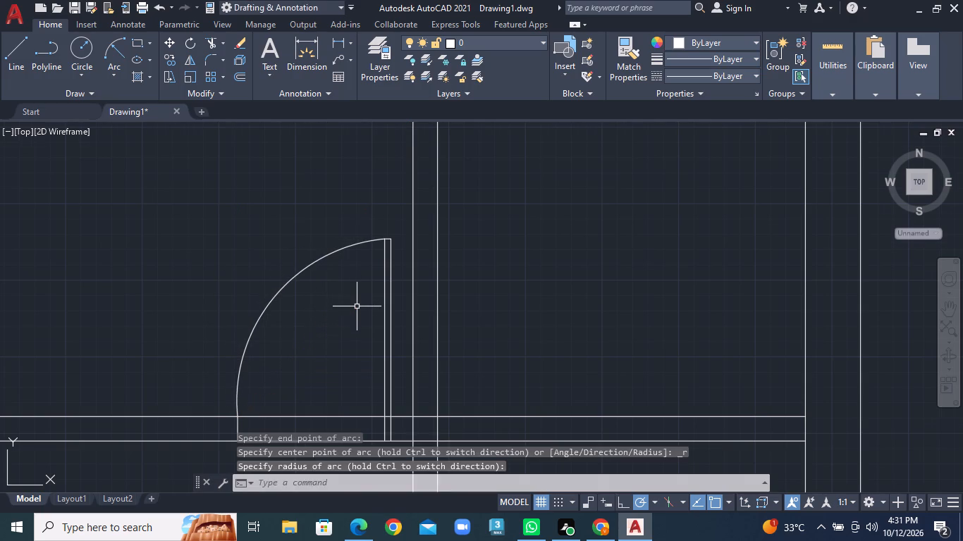
pyautogui.scroll(-2, 359, 328)
pyautogui.moveTo(406, 406); pyautogui.dragTo(406, 404, button='middle')
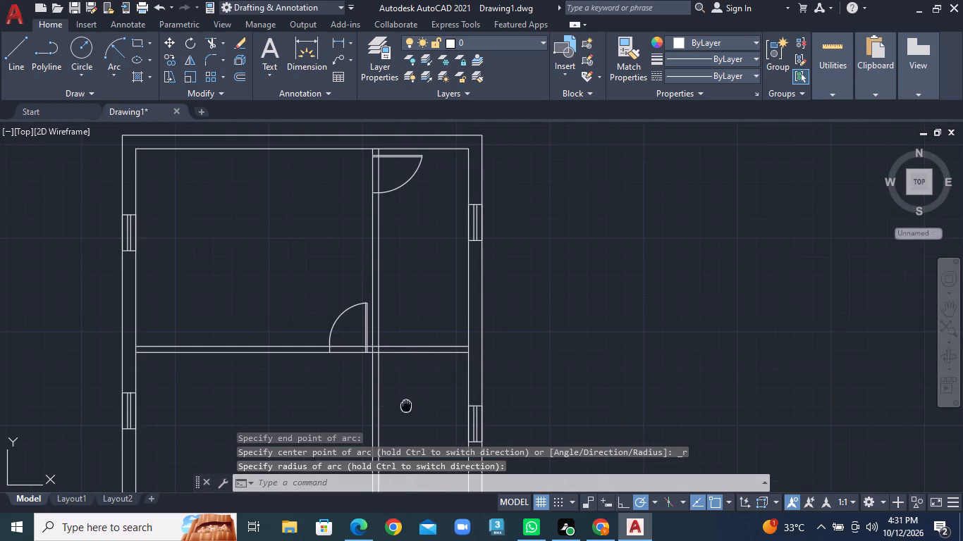
pyautogui.moveTo(406, 404); pyautogui.dragTo(403, 240, button='middle')
pyautogui.moveTo(394, 349); pyautogui.dragTo(394, 297, button='middle')
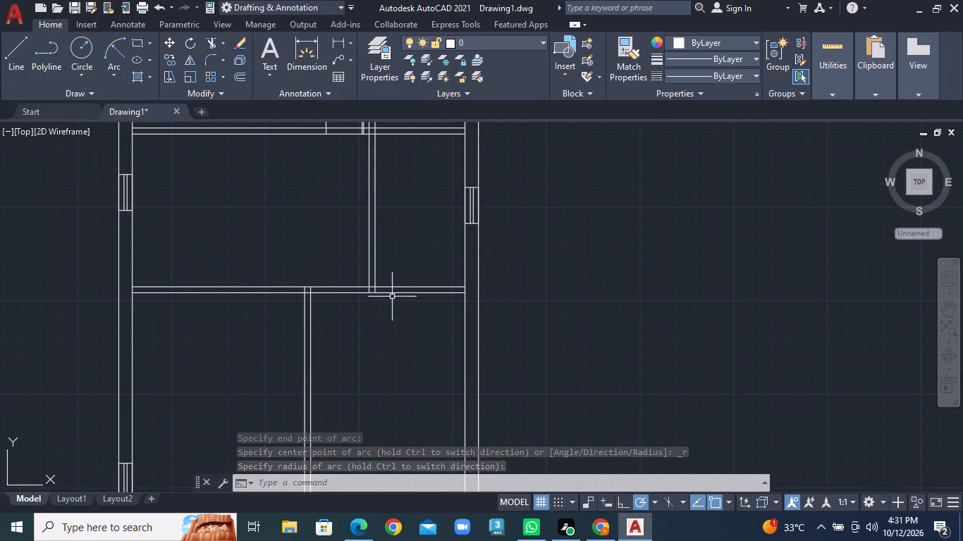
pyautogui.scroll(1, 371, 313)
pyautogui.moveTo(388, 244); pyautogui.dragTo(373, 294, button='middle')
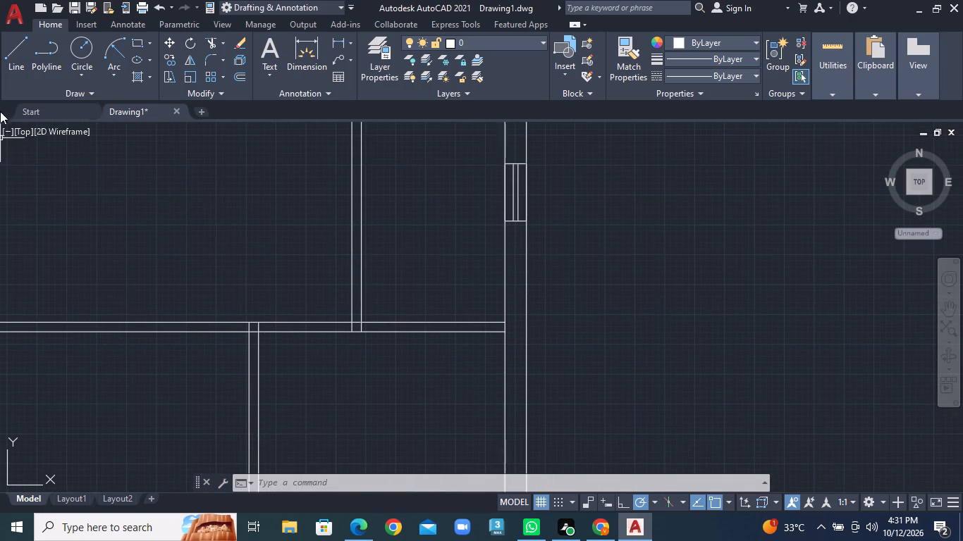
pyautogui.click(16, 65)
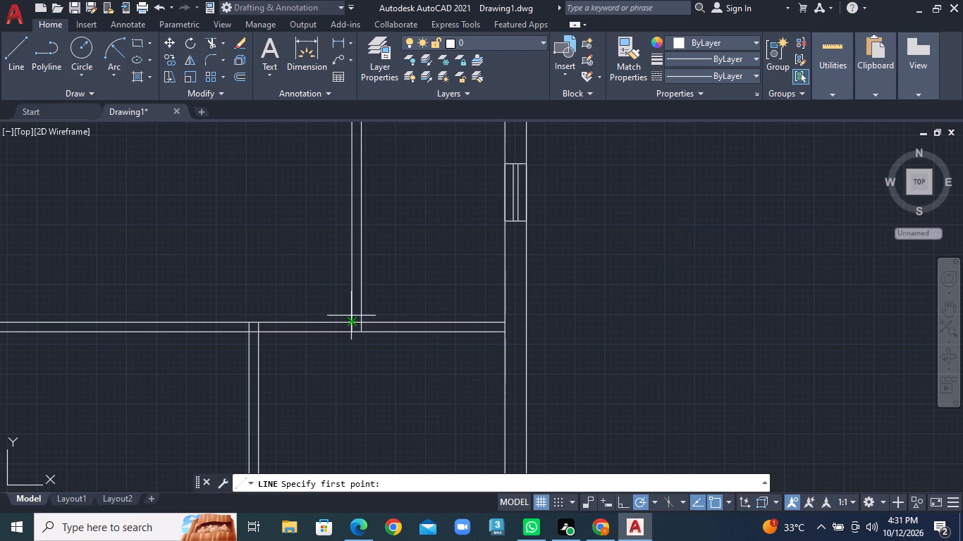
pyautogui.click(351, 306)
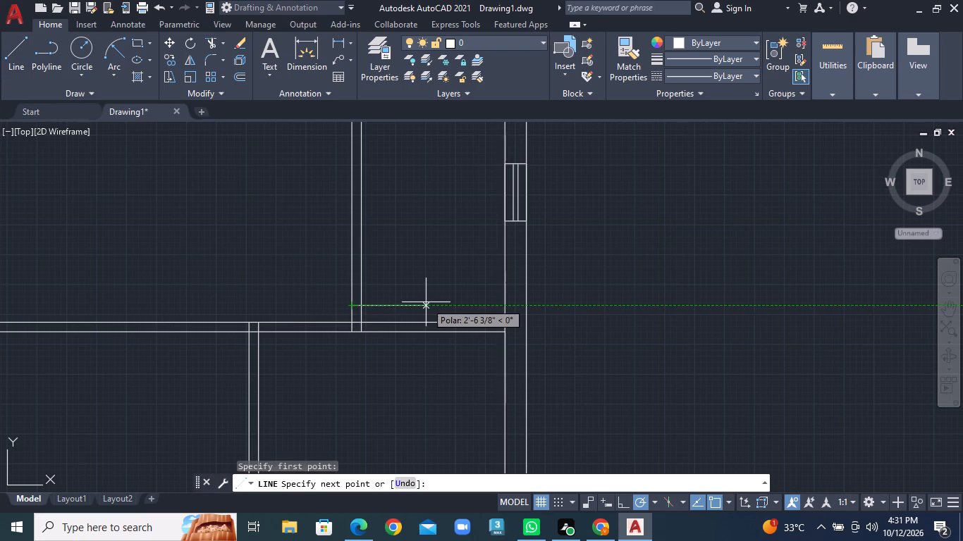
pyautogui.write('2\'9"')
pyautogui.press('Return')
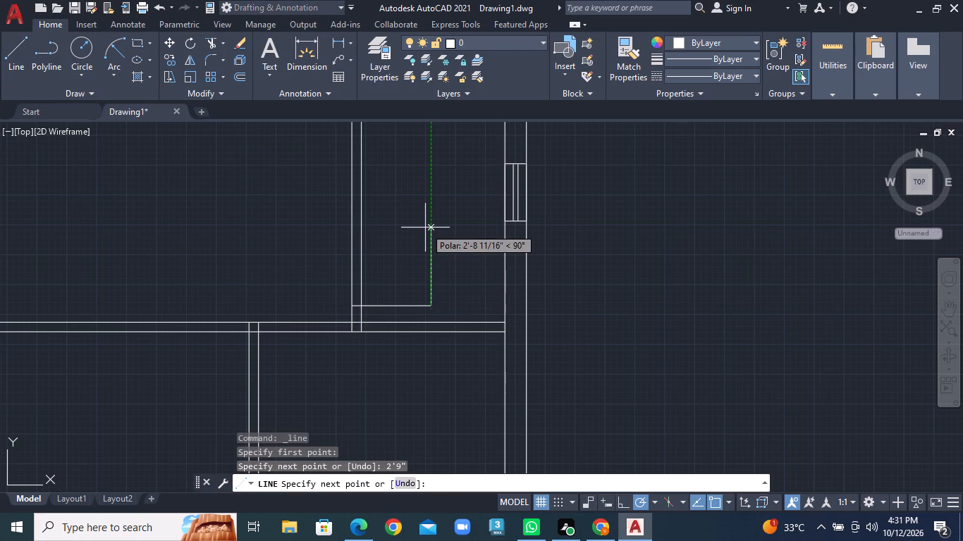
pyautogui.write('9"')
pyautogui.press('Return')
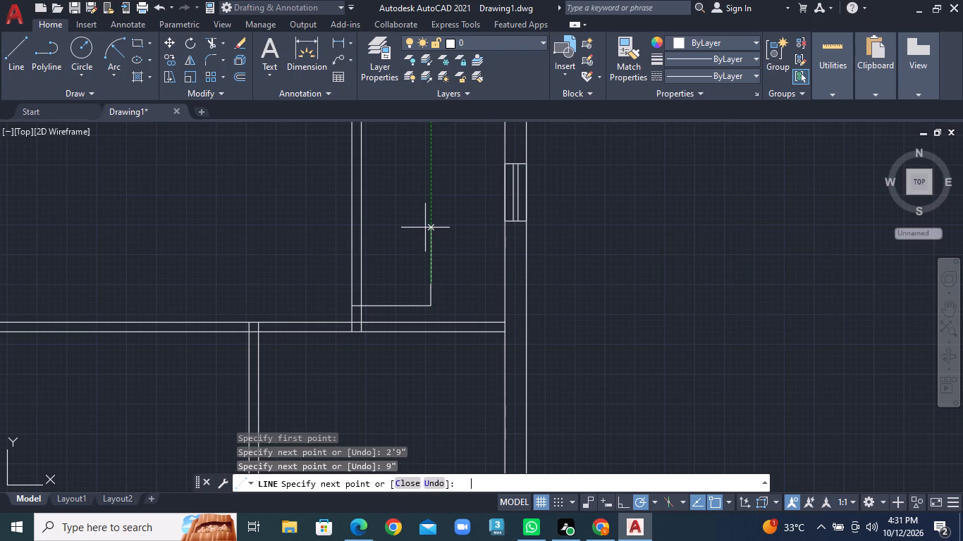
pyautogui.hotkey('ctrl', 'z')
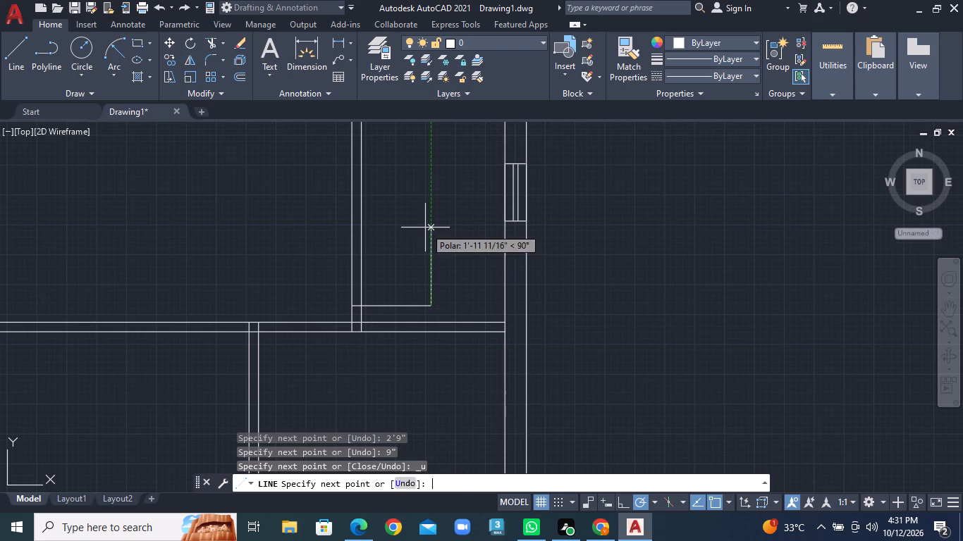
pyautogui.write('1"')
pyautogui.press('Return')
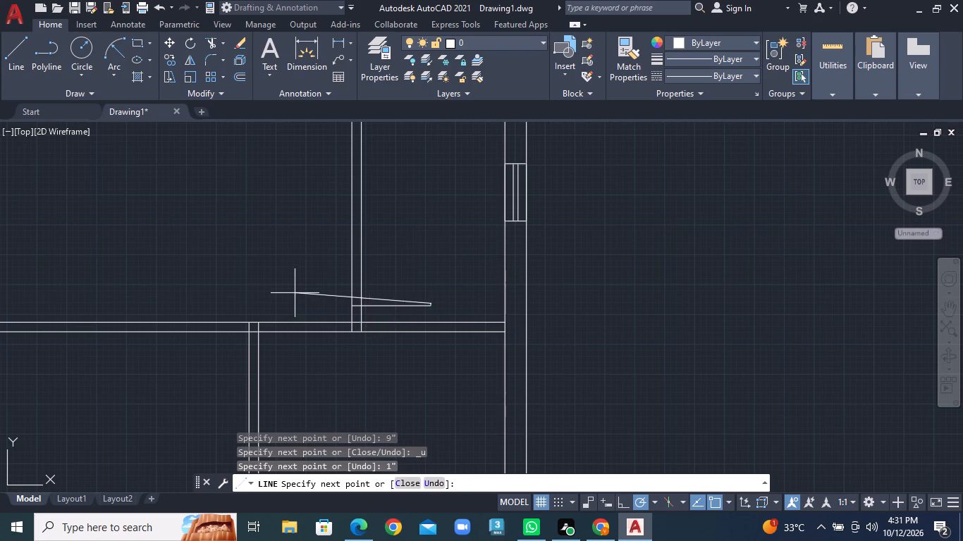
pyautogui.scroll(6, 356, 299)
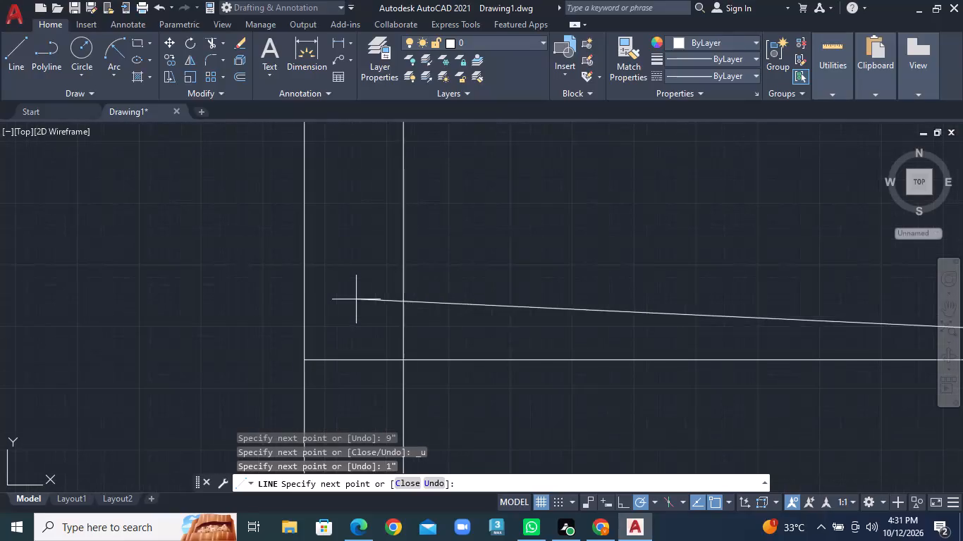
pyautogui.click(307, 337)
pyautogui.rightClick(307, 337)
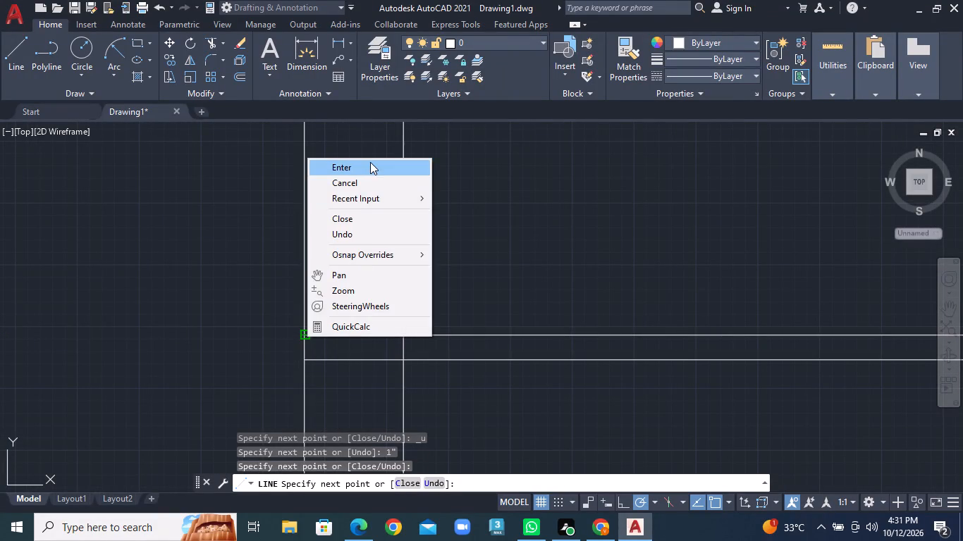
pyautogui.click(370, 162)
# Offset the new door leaf's upper edge 2' upward to mark the other side of the opening in the vertical partition.
pyautogui.scroll(-5, 400, 210)
pyautogui.moveTo(407, 259); pyautogui.dragTo(339, 347, button='middle')
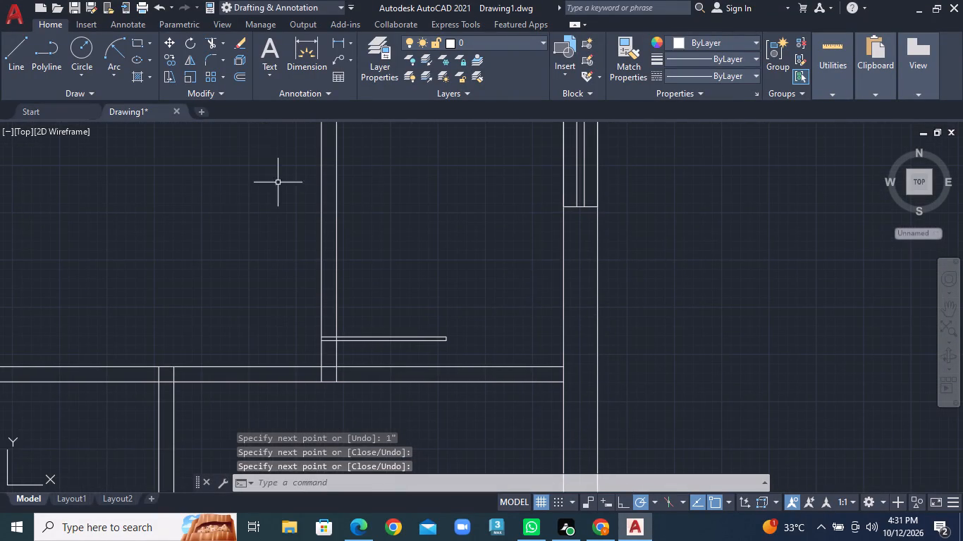
pyautogui.click(235, 71)
pyautogui.press('1')
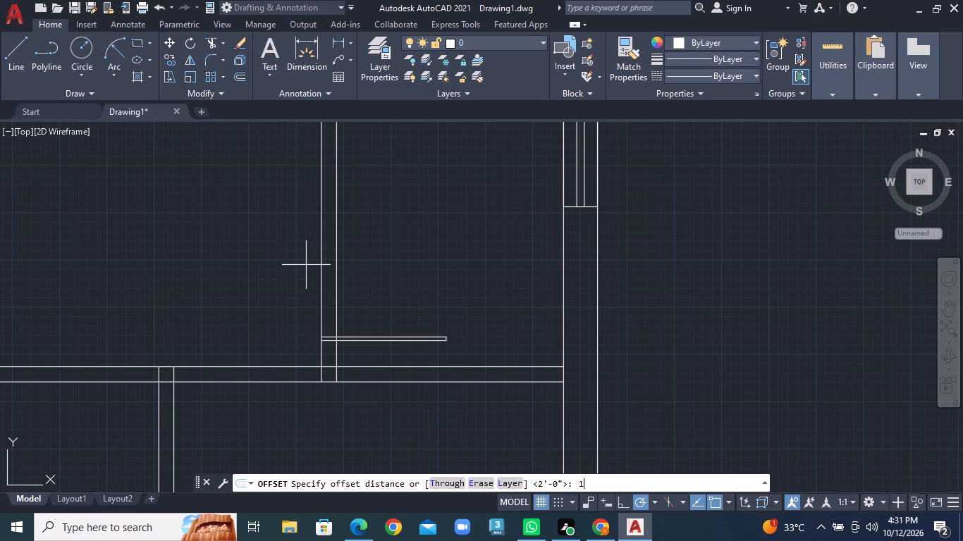
pyautogui.press('BackSpace')
pyautogui.write("2'")
pyautogui.press('Return')
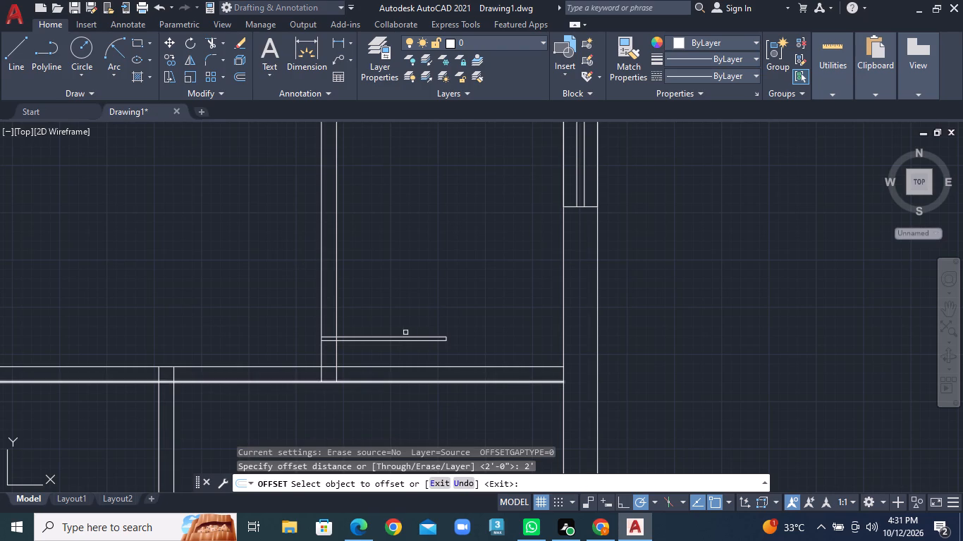
pyautogui.click(404, 335)
pyautogui.click(388, 338)
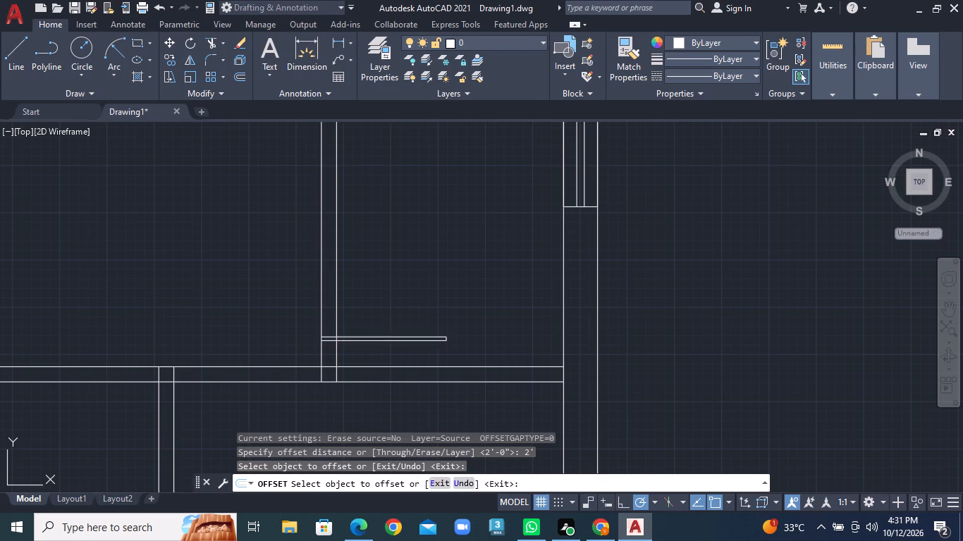
pyautogui.click(389, 301)
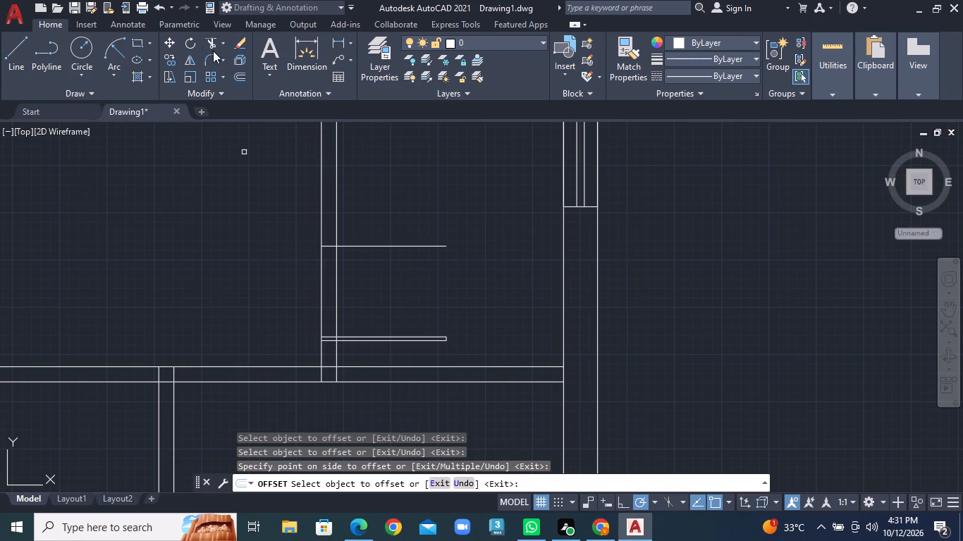
# Trim the offset line beyond the vertical partition's right face, leaving only the short piece across the wall.
pyautogui.click(221, 44)
pyautogui.click(228, 70)
pyautogui.click(367, 201)
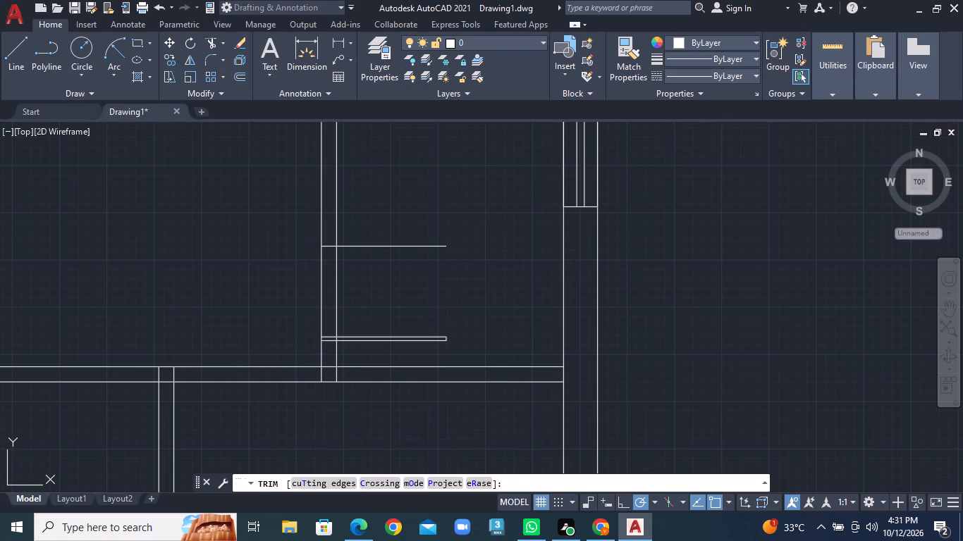
pyautogui.click(411, 296)
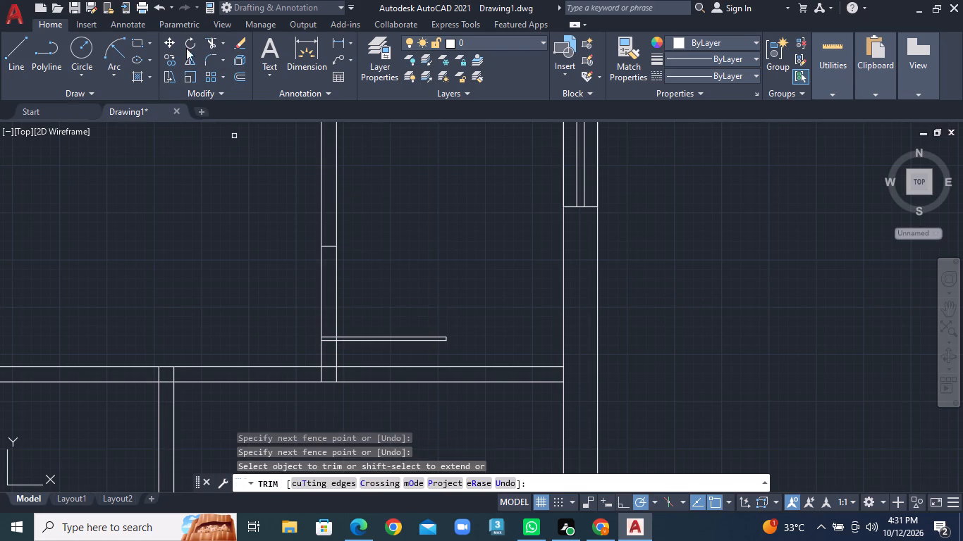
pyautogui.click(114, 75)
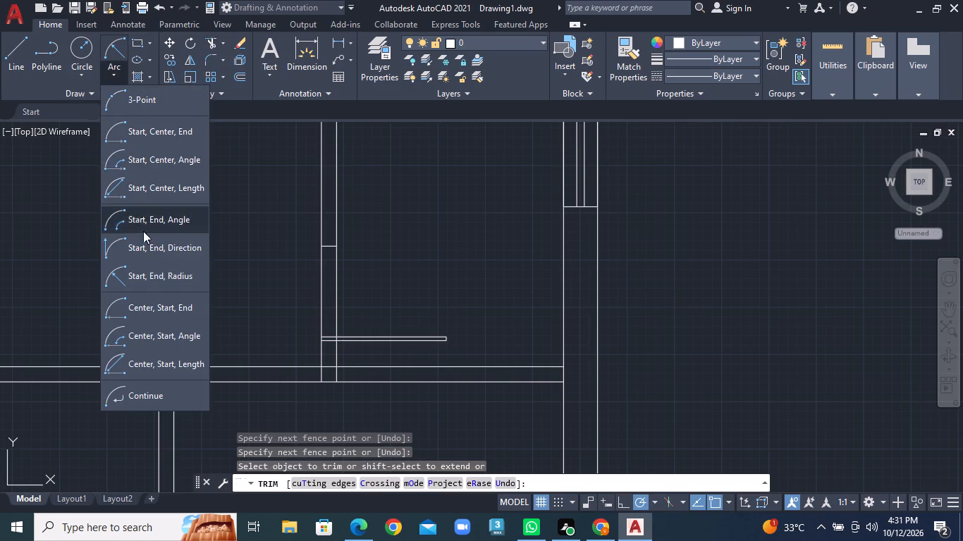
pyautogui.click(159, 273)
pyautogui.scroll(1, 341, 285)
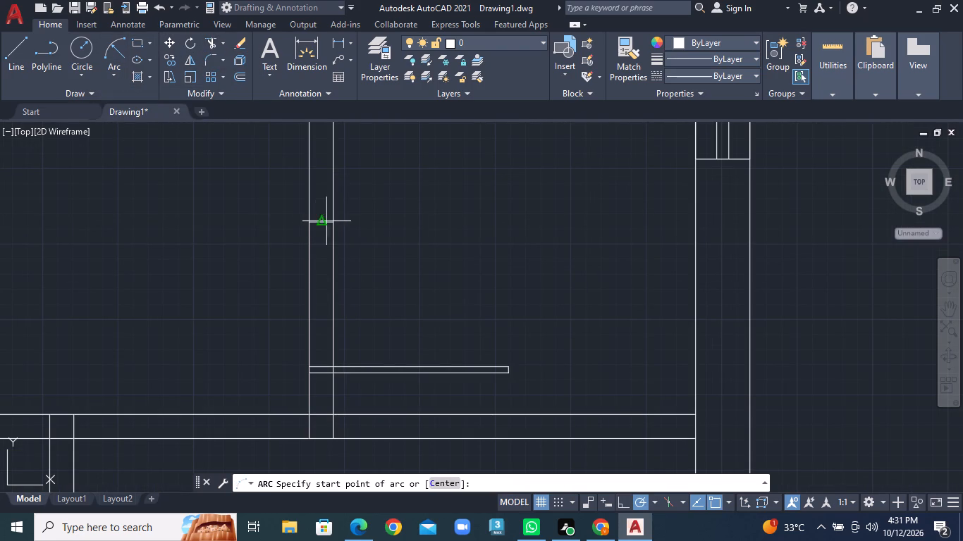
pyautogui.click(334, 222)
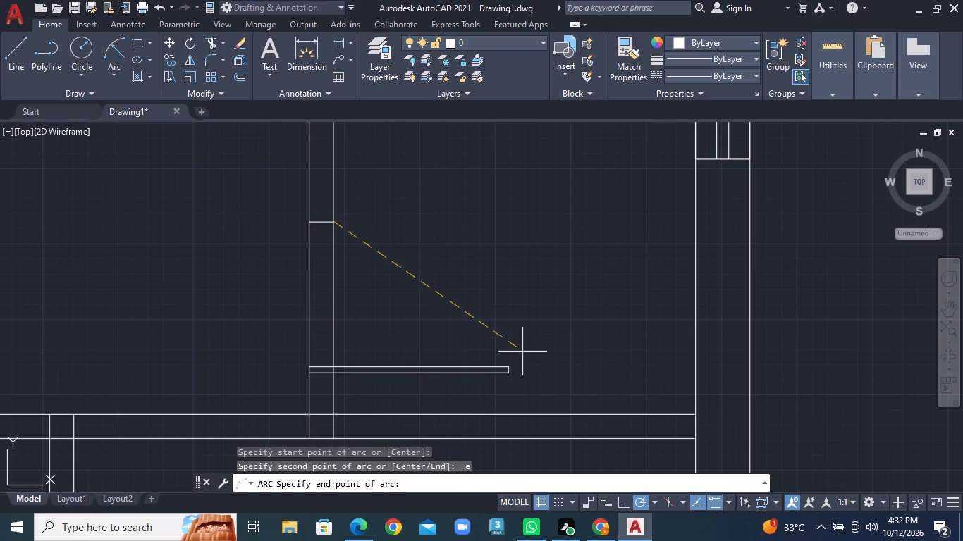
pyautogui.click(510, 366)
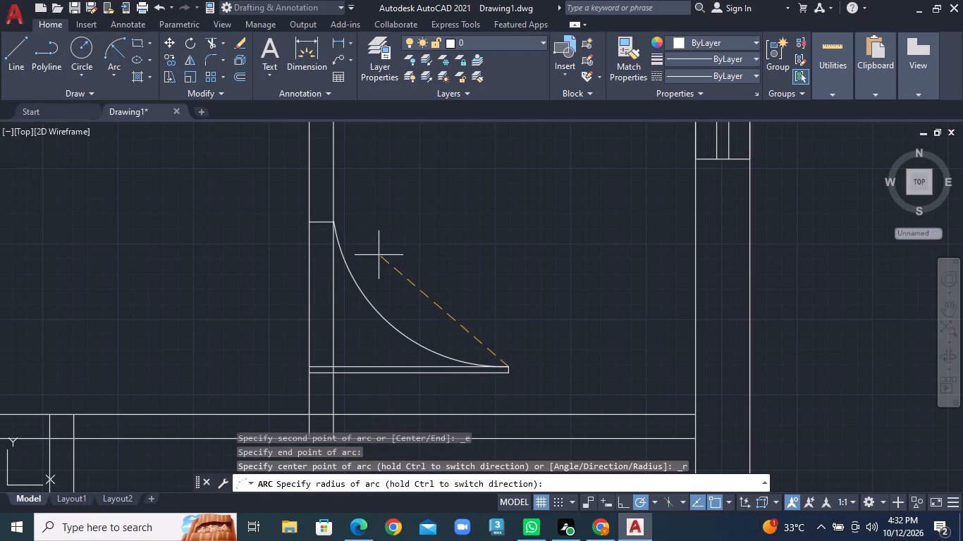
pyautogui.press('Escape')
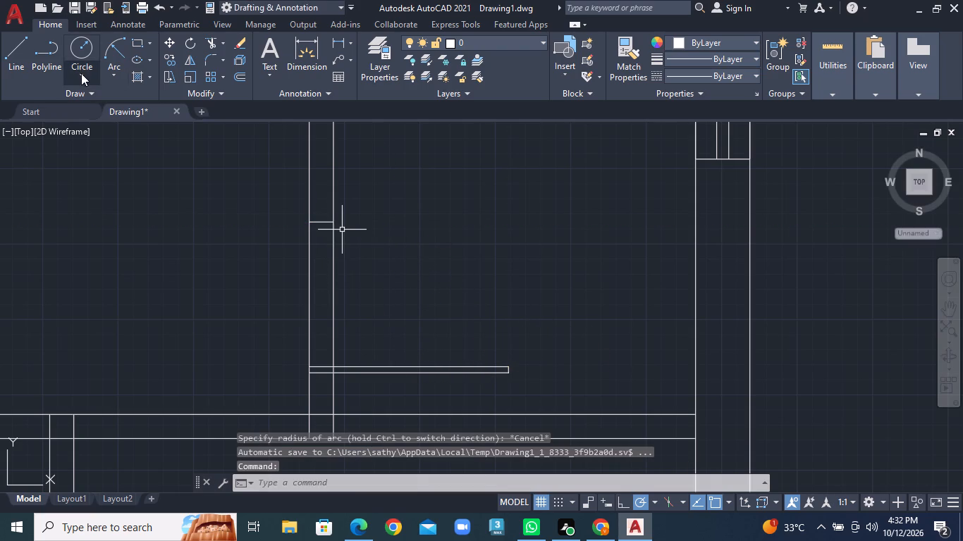
# Draw a Start, End, Radius swing arc from the leaf's upper right corner to the opening's upper edge at the partition's right face.
pyautogui.click(111, 70)
pyautogui.click(176, 273)
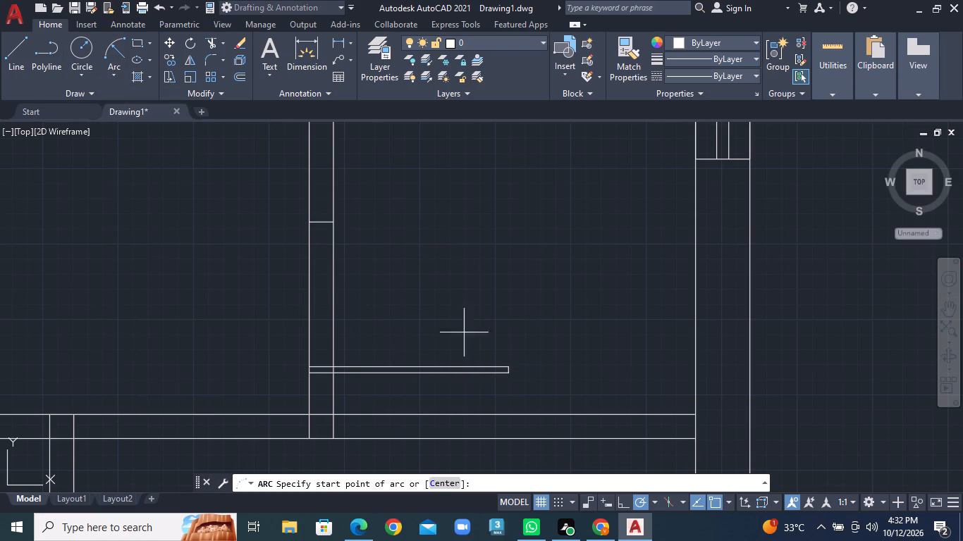
pyautogui.click(508, 363)
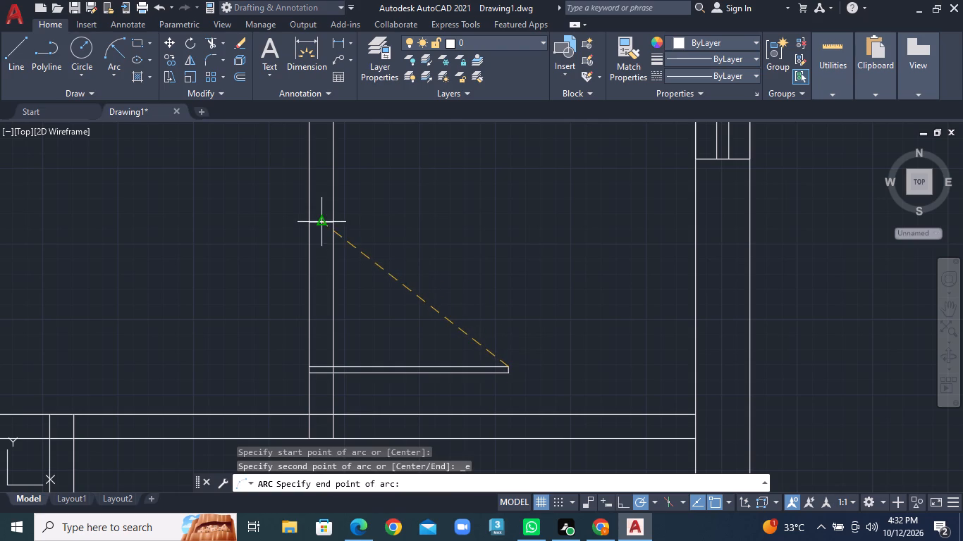
pyautogui.click(336, 222)
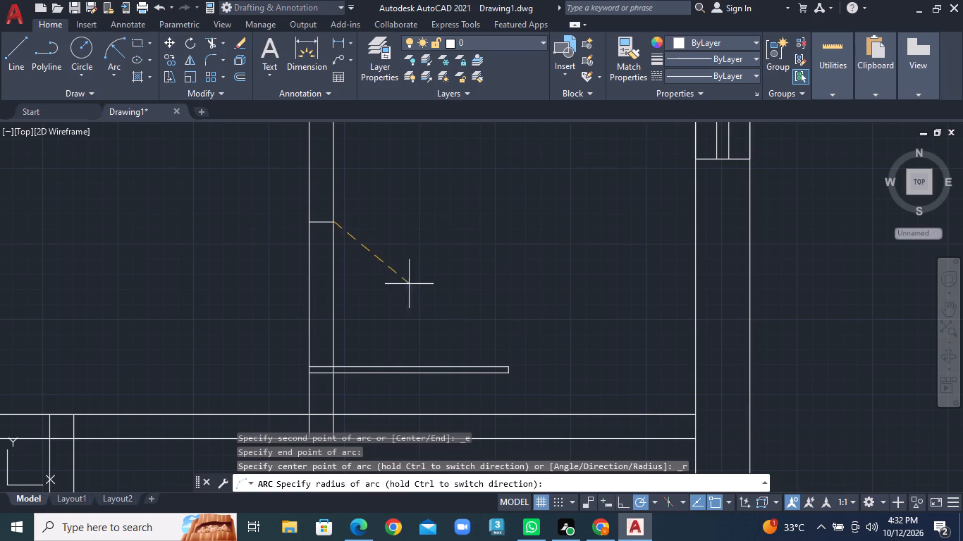
pyautogui.click(464, 338)
# Draw a door leaf from the lower partition's left face, just below the horizontal wall: 2'9" right, 1" down, back to that face.
pyautogui.scroll(-5, 510, 341)
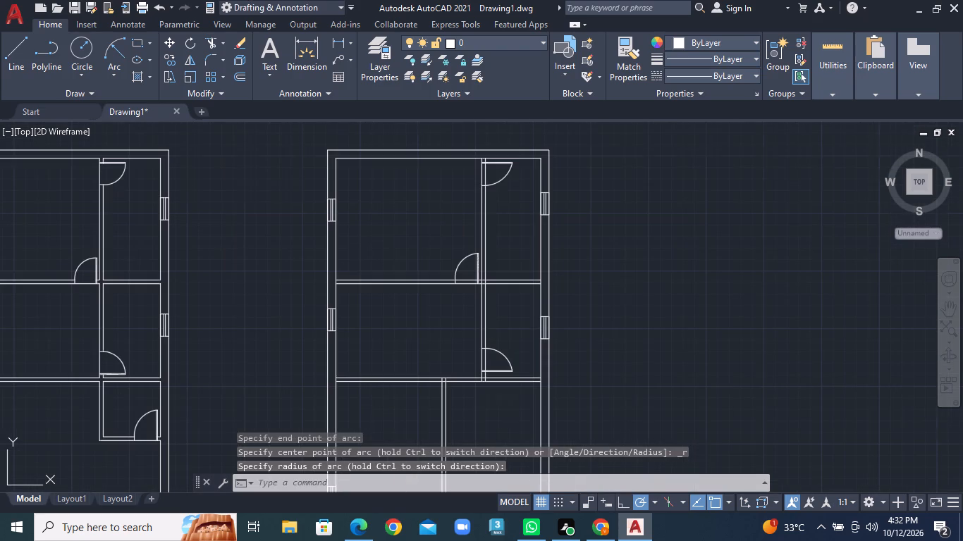
pyautogui.scroll(2, 450, 402)
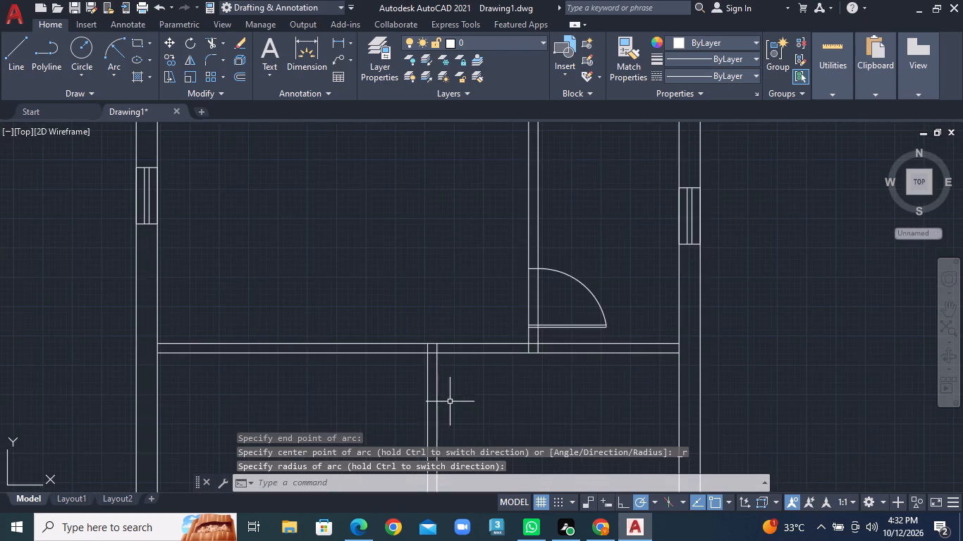
pyautogui.moveTo(450, 402); pyautogui.dragTo(395, 307, button='middle')
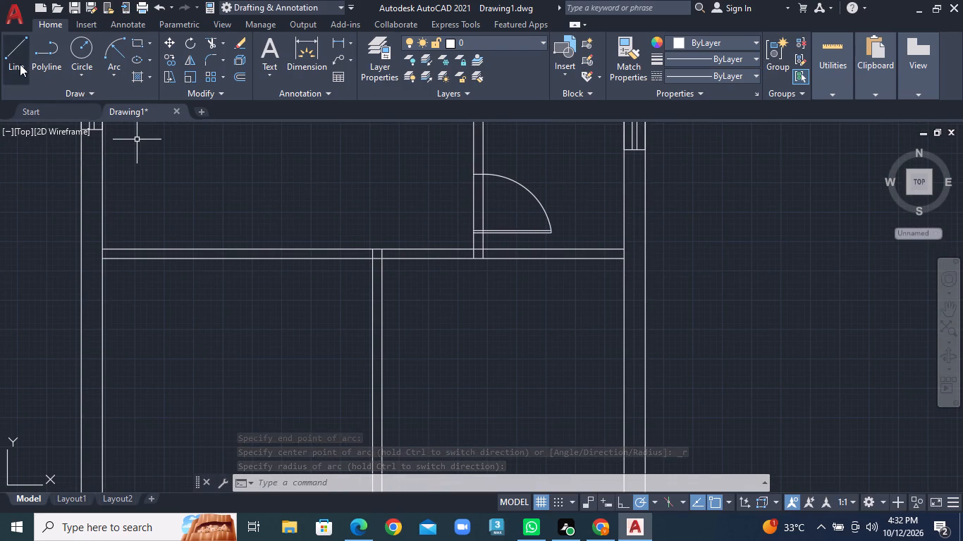
pyautogui.click(20, 64)
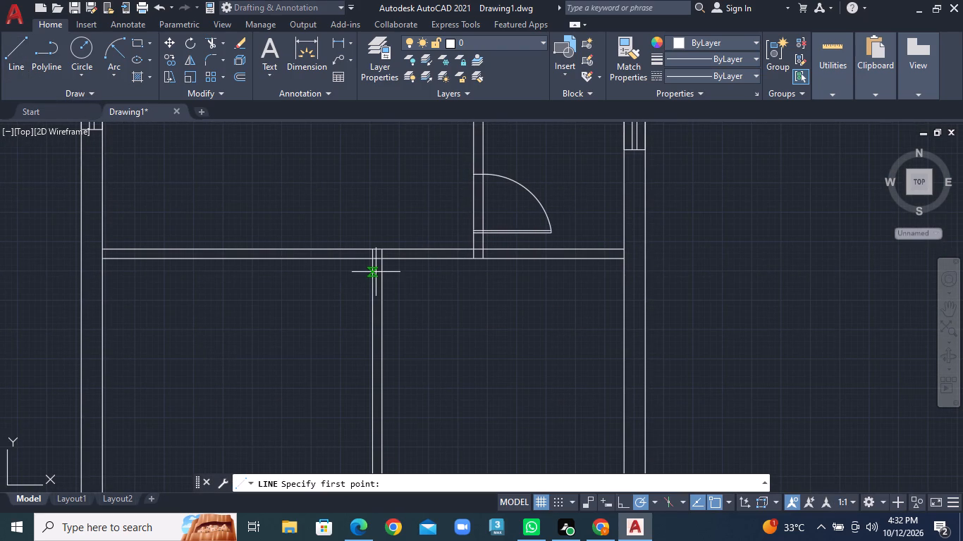
pyautogui.click(373, 271)
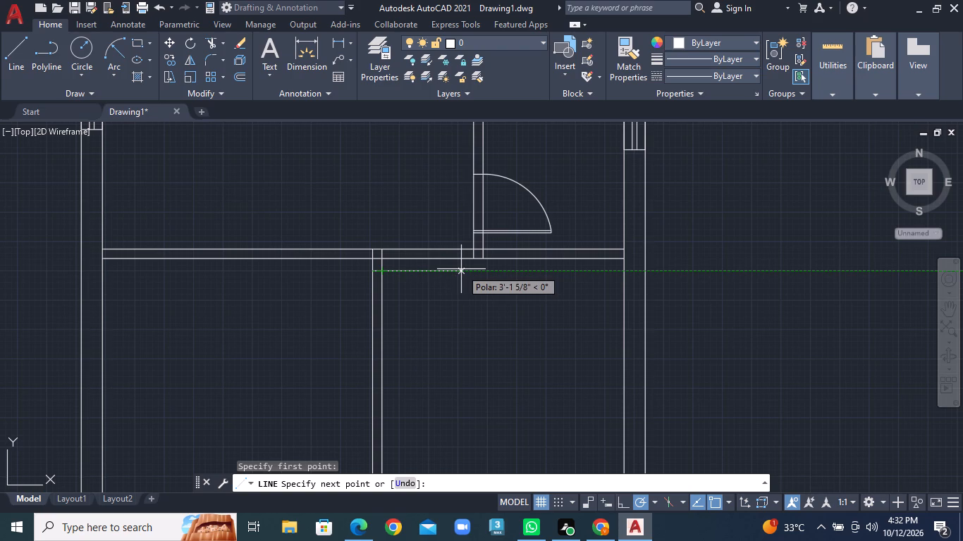
pyautogui.write('2\'9"')
pyautogui.press('Return')
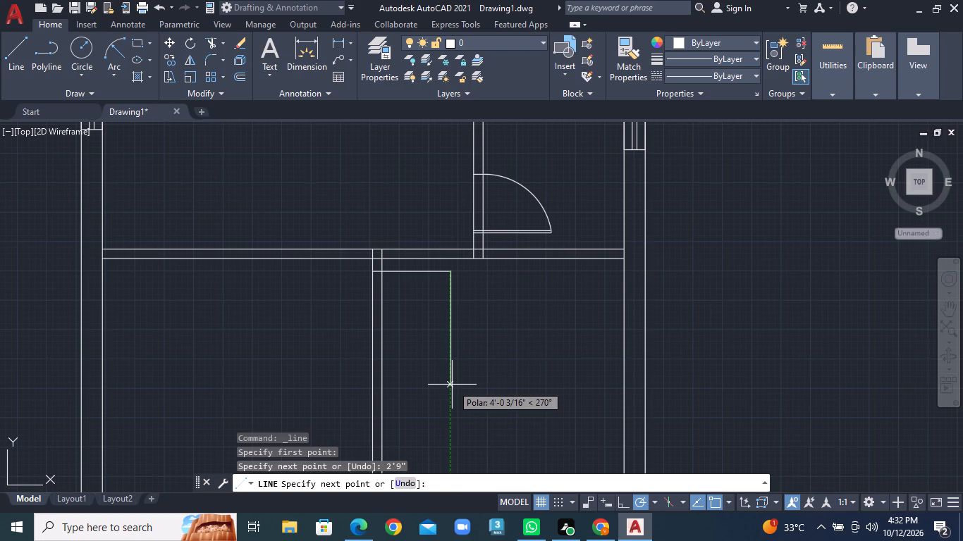
pyautogui.write('1"')
pyautogui.press('Return')
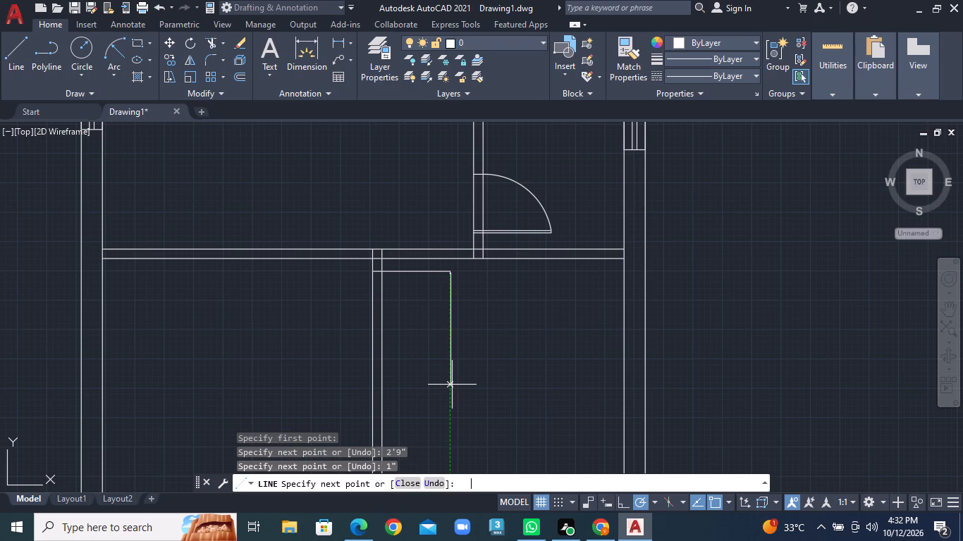
pyautogui.scroll(5, 252, 235)
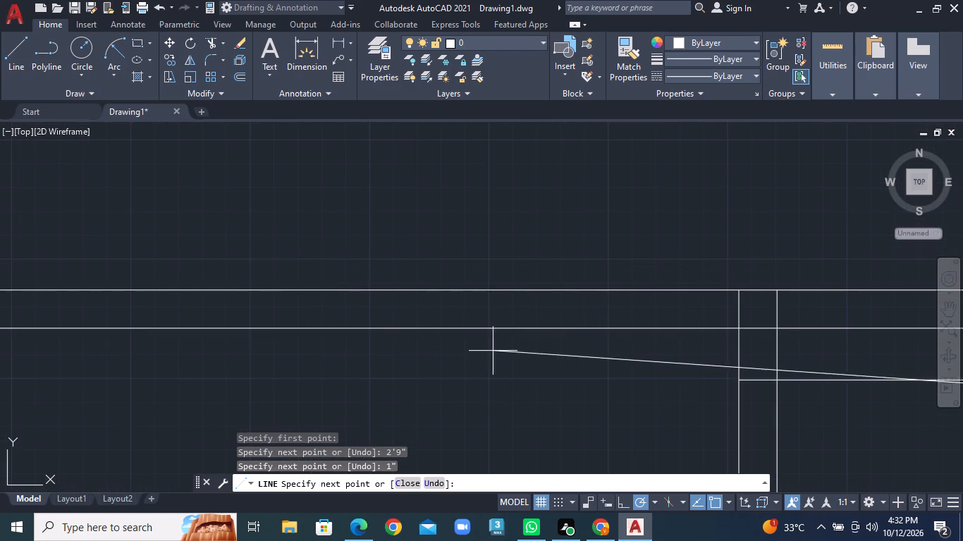
pyautogui.middleClick(495, 351)
pyautogui.moveTo(488, 351); pyautogui.dragTo(46, 306, button='middle')
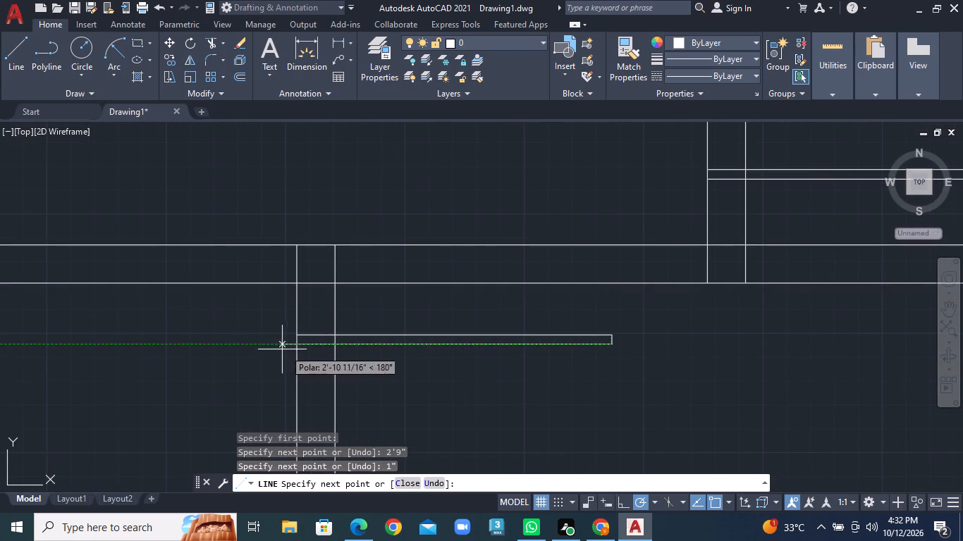
pyautogui.click(295, 346)
pyautogui.rightClick(296, 346)
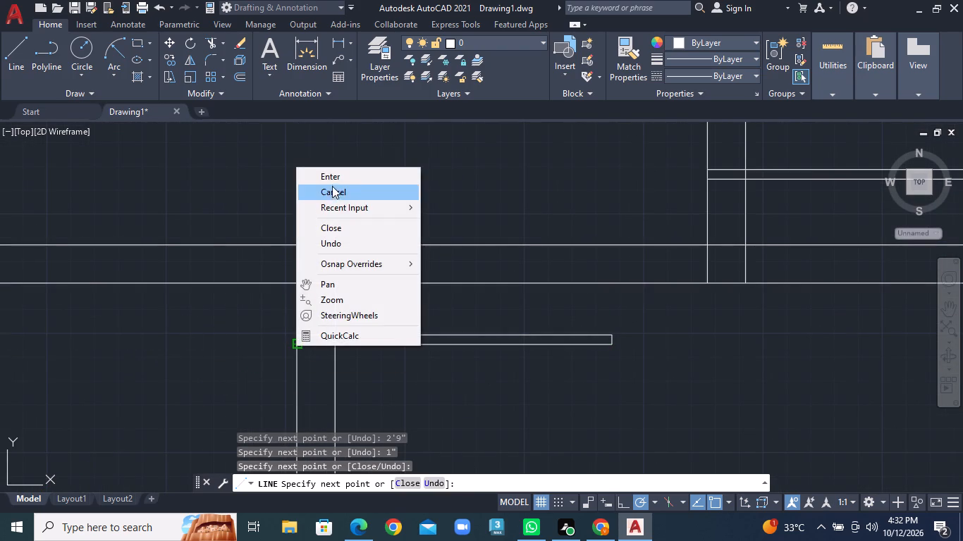
pyautogui.click(333, 182)
# Offset the new door leaf's lower edge 2' downward to mark the opening's other side.
pyautogui.scroll(-3, 358, 252)
pyautogui.moveTo(396, 330); pyautogui.dragTo(345, 277, button='middle')
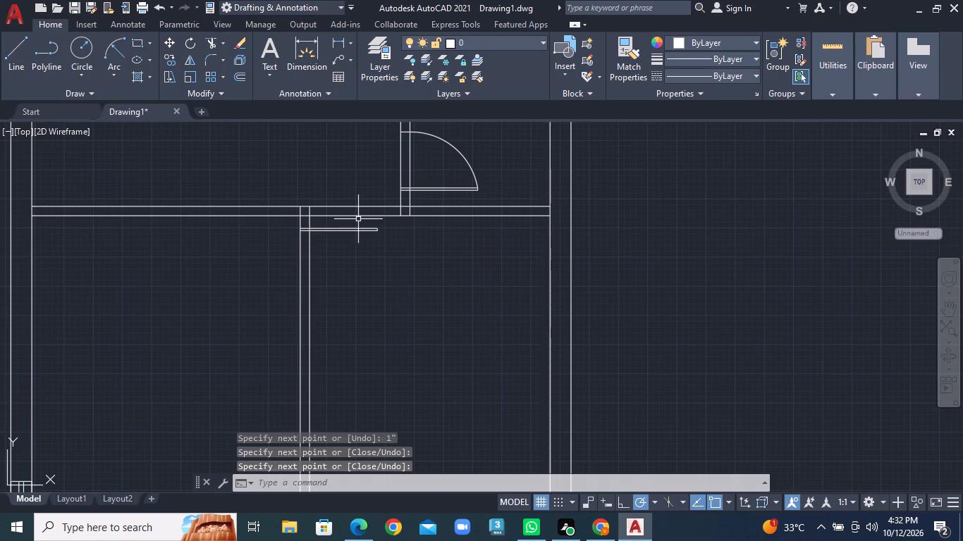
pyautogui.scroll(1, 358, 219)
pyautogui.moveTo(333, 247); pyautogui.dragTo(331, 220, button='middle')
pyautogui.scroll(1, 328, 230)
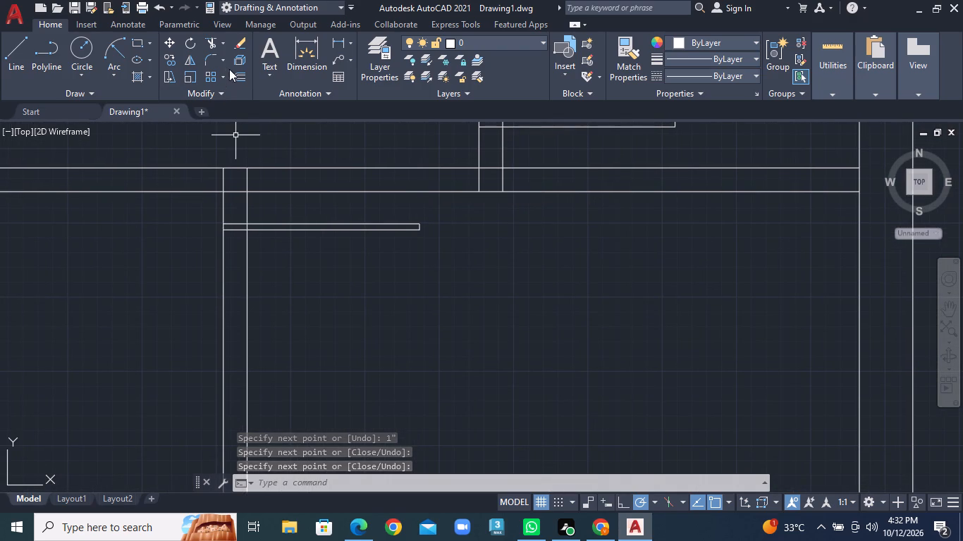
pyautogui.click(238, 81)
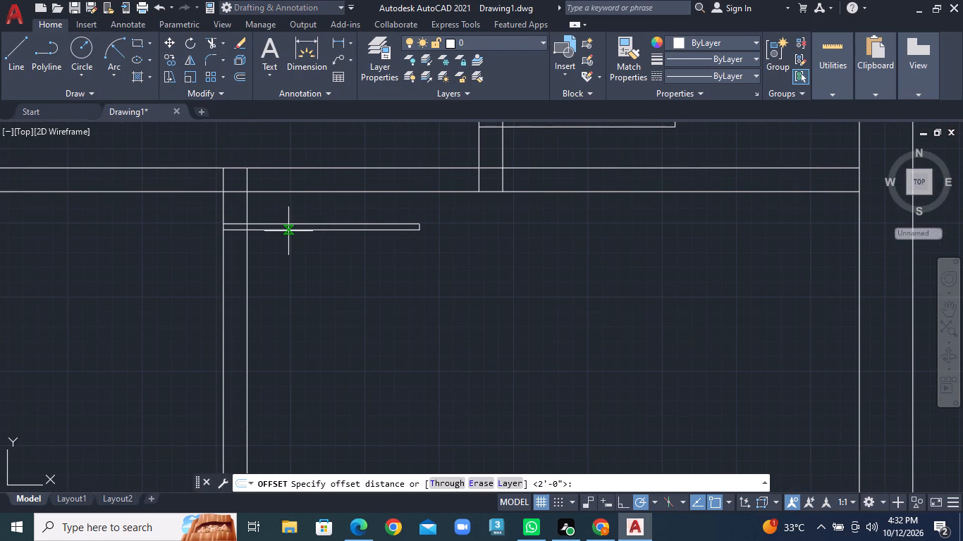
pyautogui.write("2'")
pyautogui.press('Return')
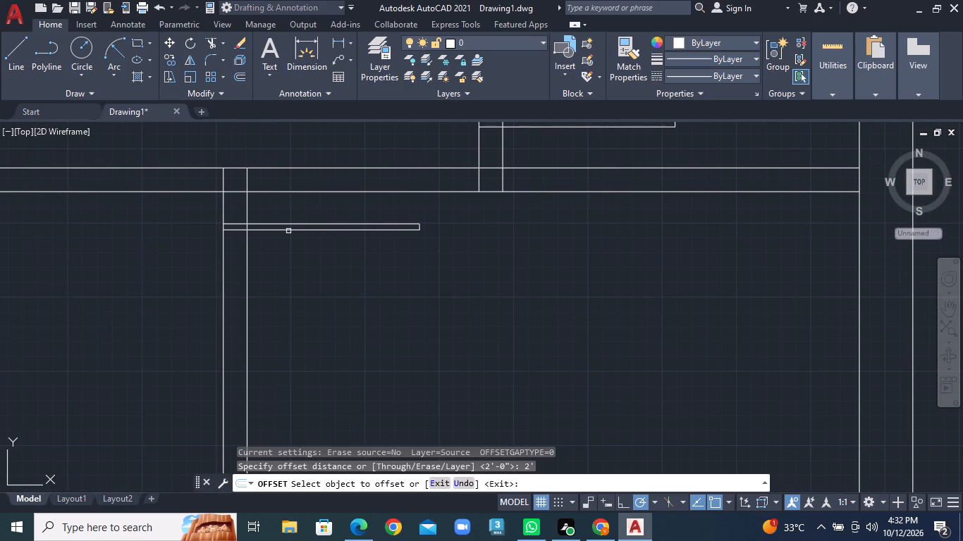
pyautogui.click(319, 230)
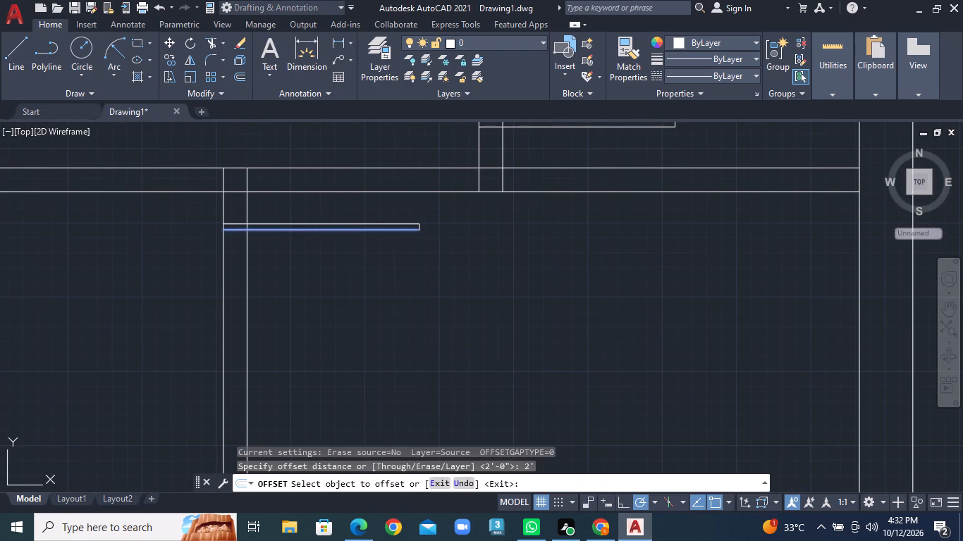
pyautogui.click(320, 297)
# Trim the offset line beyond the lower partition's right face, leaving only the short piece across the wall.
pyautogui.click(222, 41)
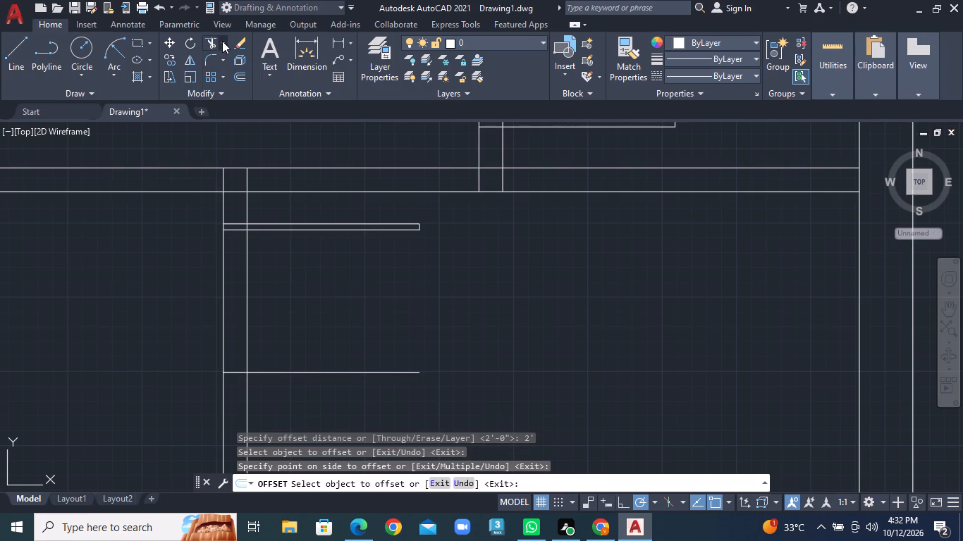
pyautogui.click(223, 58)
pyautogui.click(324, 363)
pyautogui.click(324, 396)
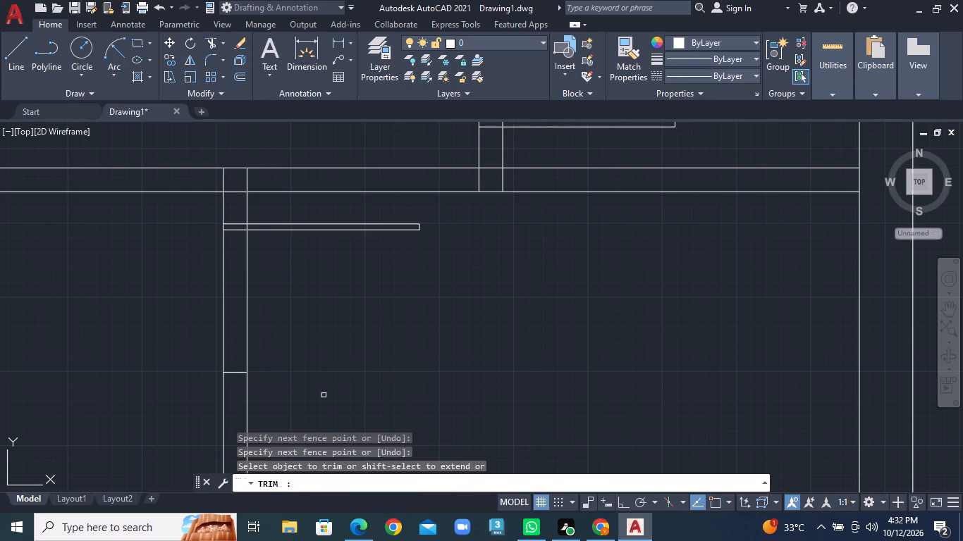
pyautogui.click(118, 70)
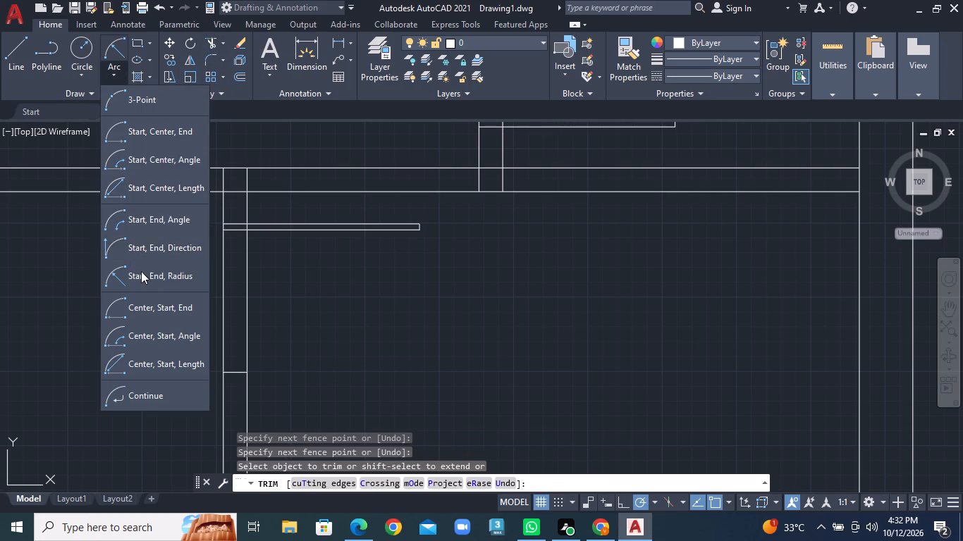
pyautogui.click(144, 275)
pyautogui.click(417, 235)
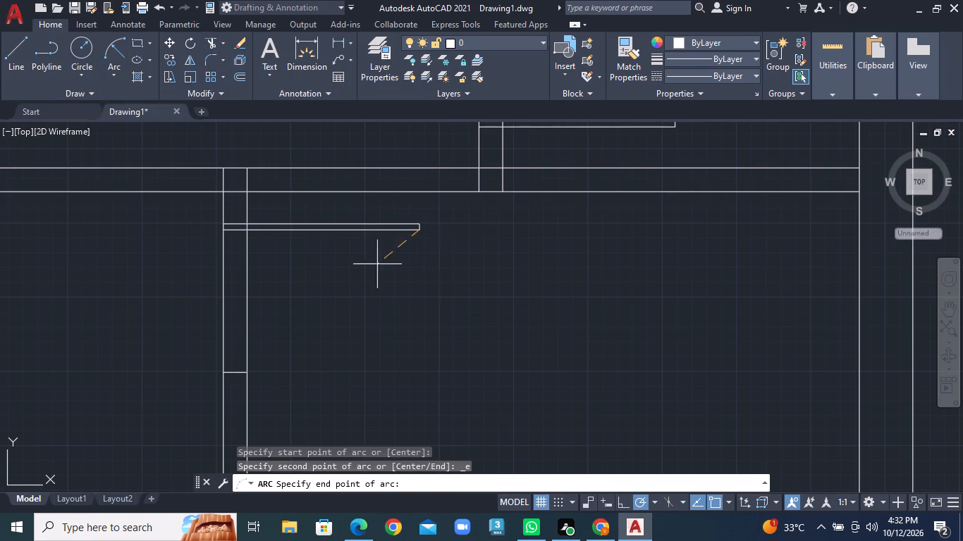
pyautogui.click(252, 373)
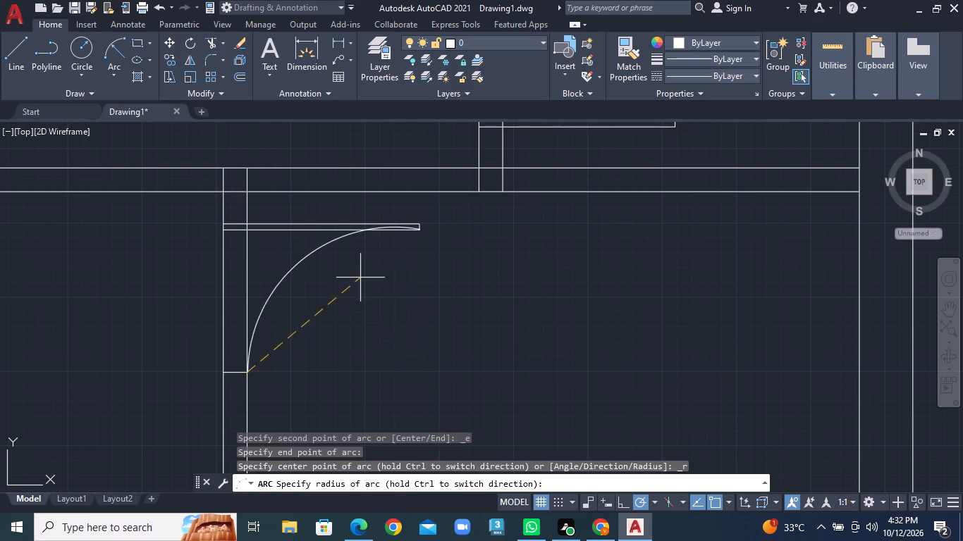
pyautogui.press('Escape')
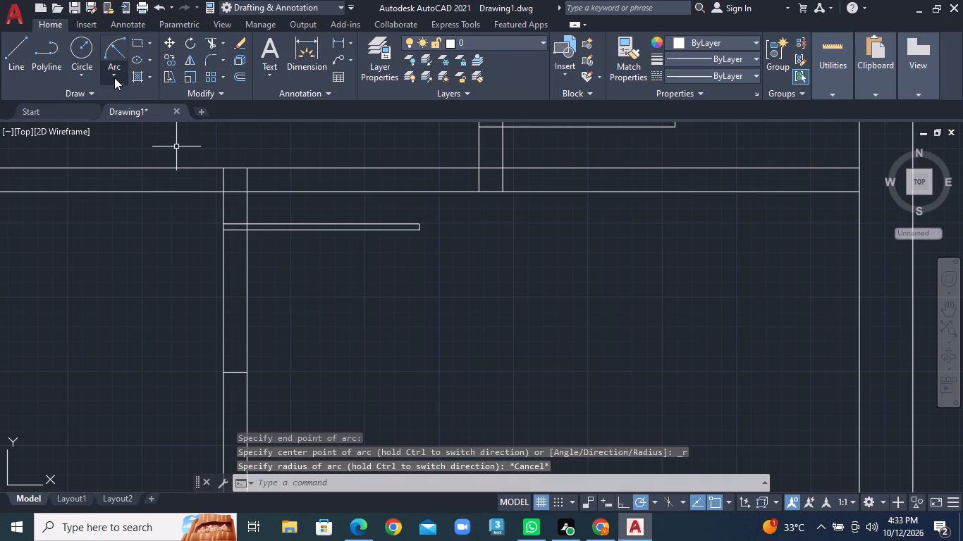
# Draw a Start, End, Radius swing arc from the opening's lower edge at the partition's right face to the door leaf's lower right corner.
pyautogui.click(115, 74)
pyautogui.click(159, 275)
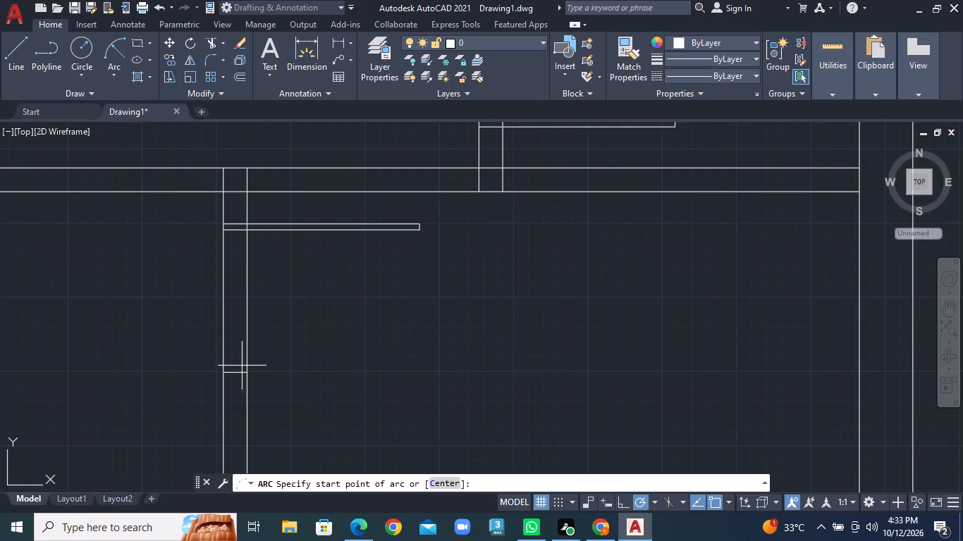
pyautogui.click(243, 373)
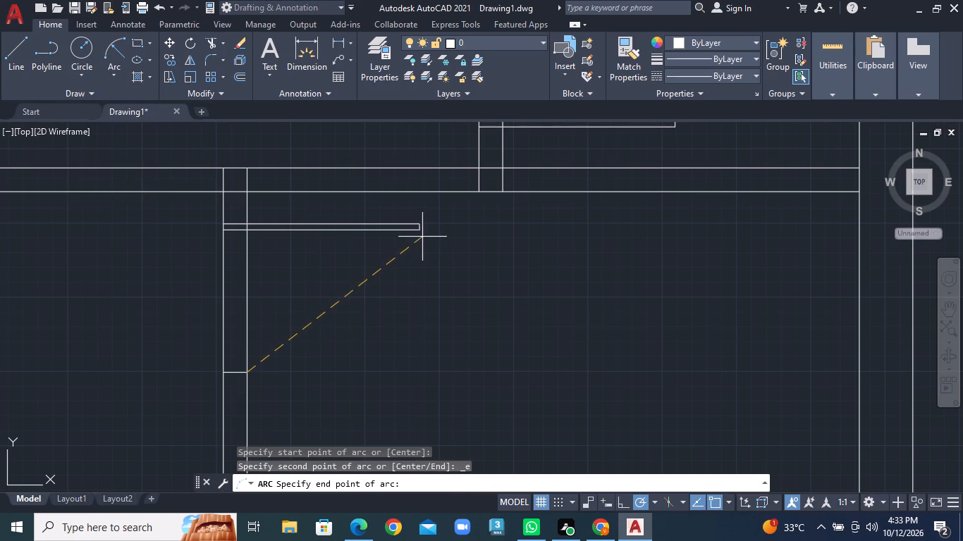
pyautogui.click(417, 234)
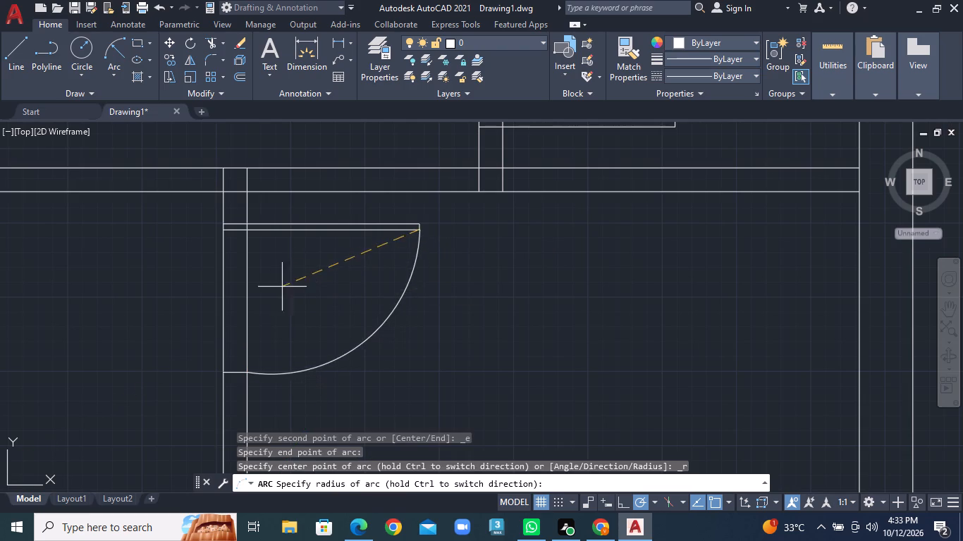
pyautogui.click(240, 280)
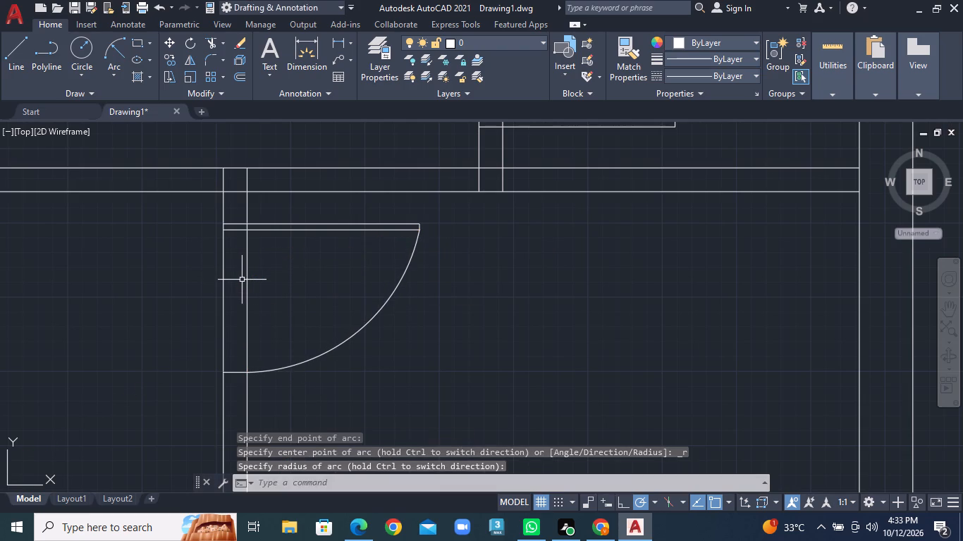
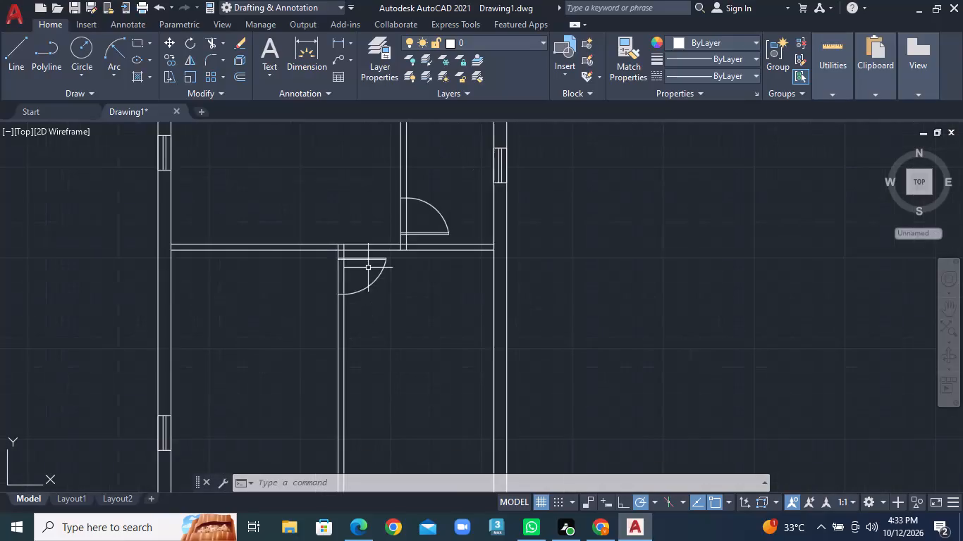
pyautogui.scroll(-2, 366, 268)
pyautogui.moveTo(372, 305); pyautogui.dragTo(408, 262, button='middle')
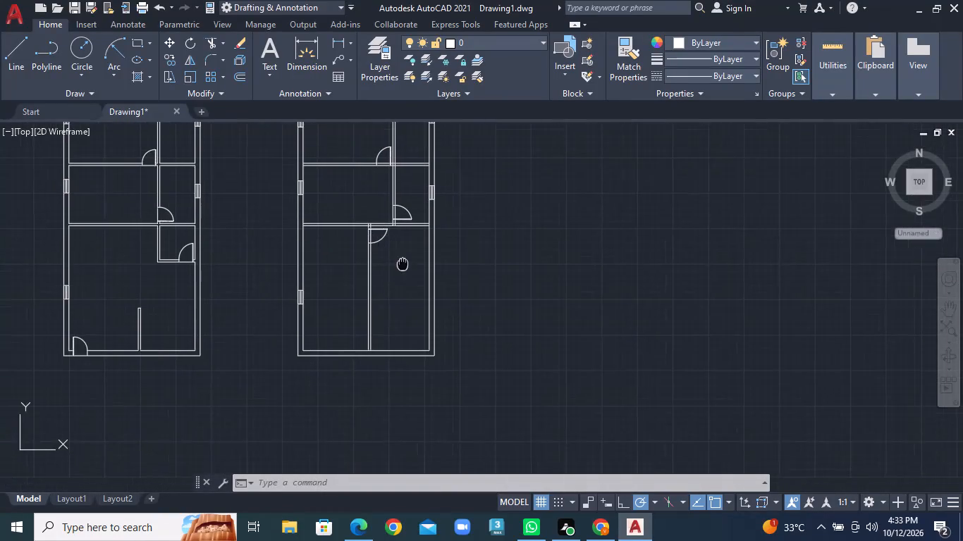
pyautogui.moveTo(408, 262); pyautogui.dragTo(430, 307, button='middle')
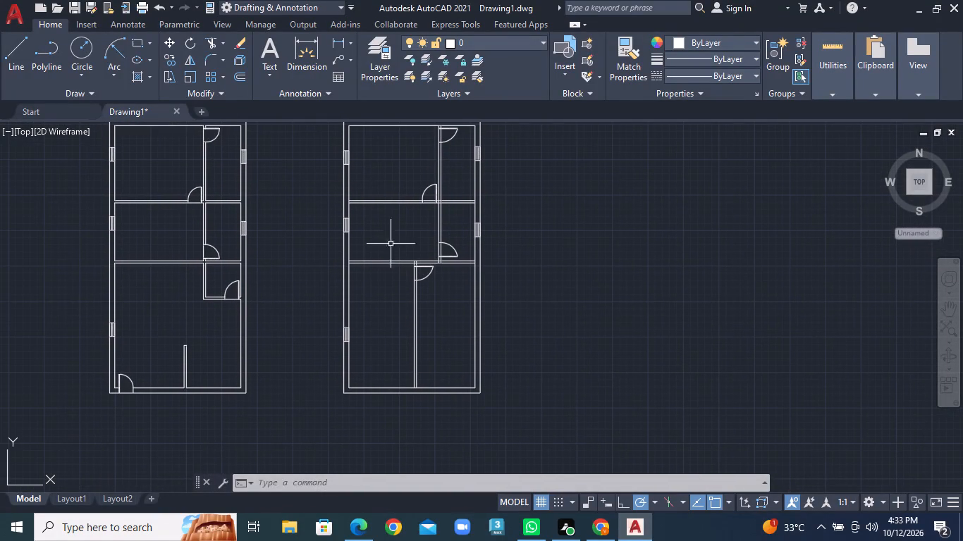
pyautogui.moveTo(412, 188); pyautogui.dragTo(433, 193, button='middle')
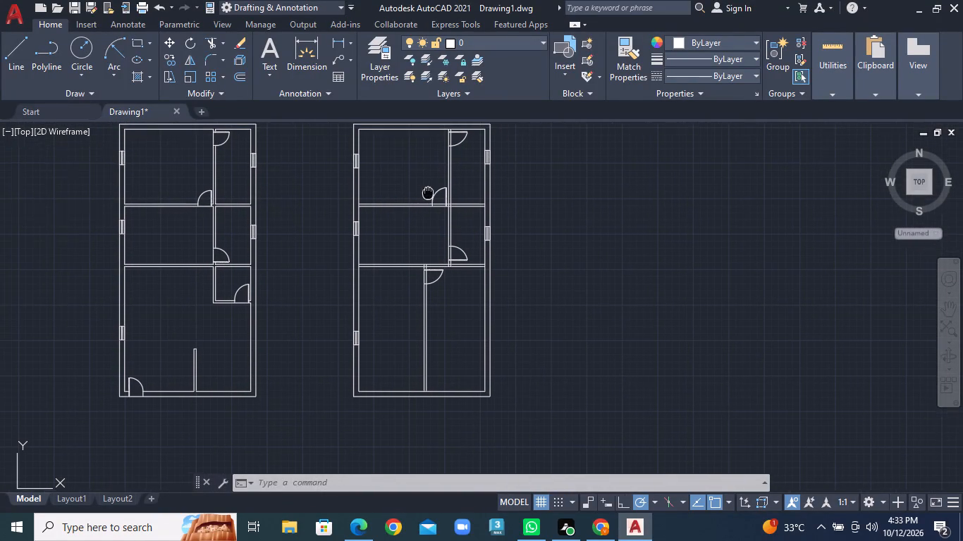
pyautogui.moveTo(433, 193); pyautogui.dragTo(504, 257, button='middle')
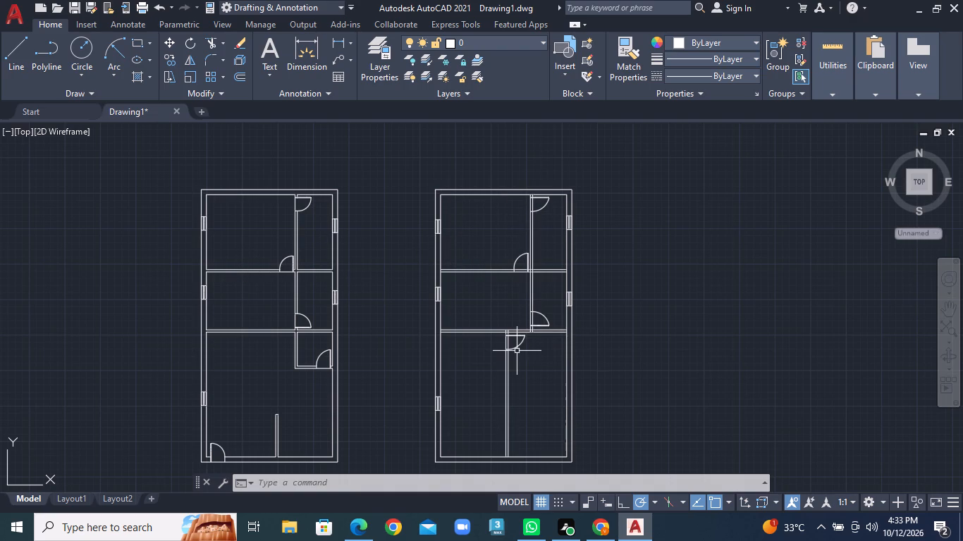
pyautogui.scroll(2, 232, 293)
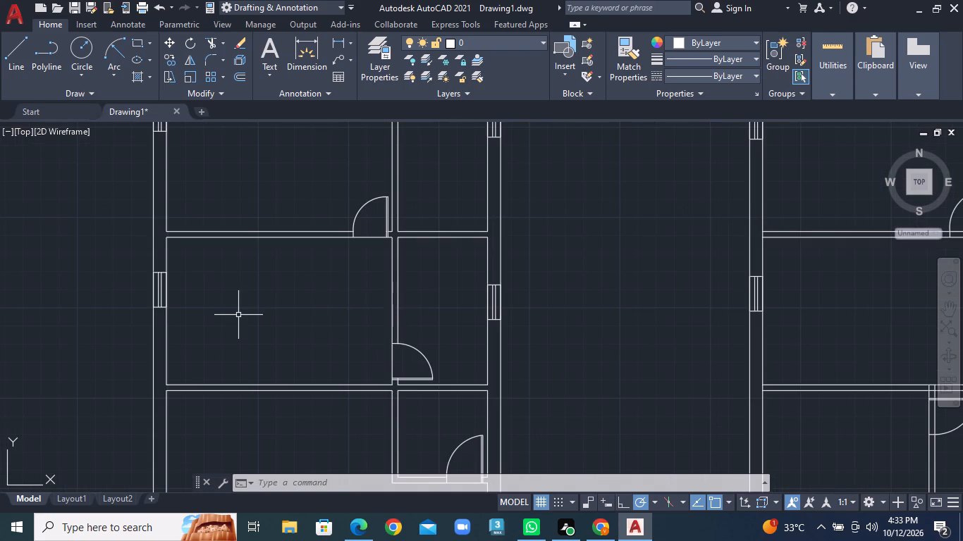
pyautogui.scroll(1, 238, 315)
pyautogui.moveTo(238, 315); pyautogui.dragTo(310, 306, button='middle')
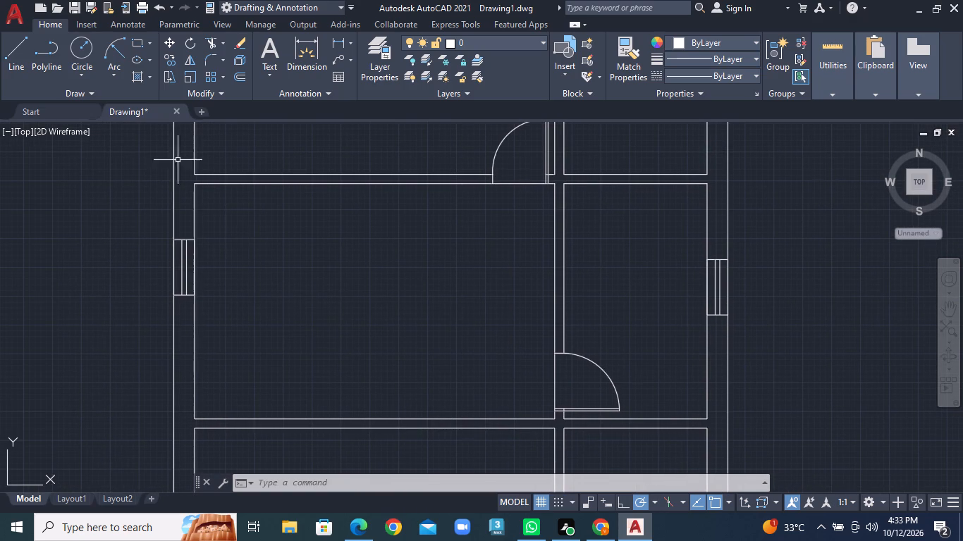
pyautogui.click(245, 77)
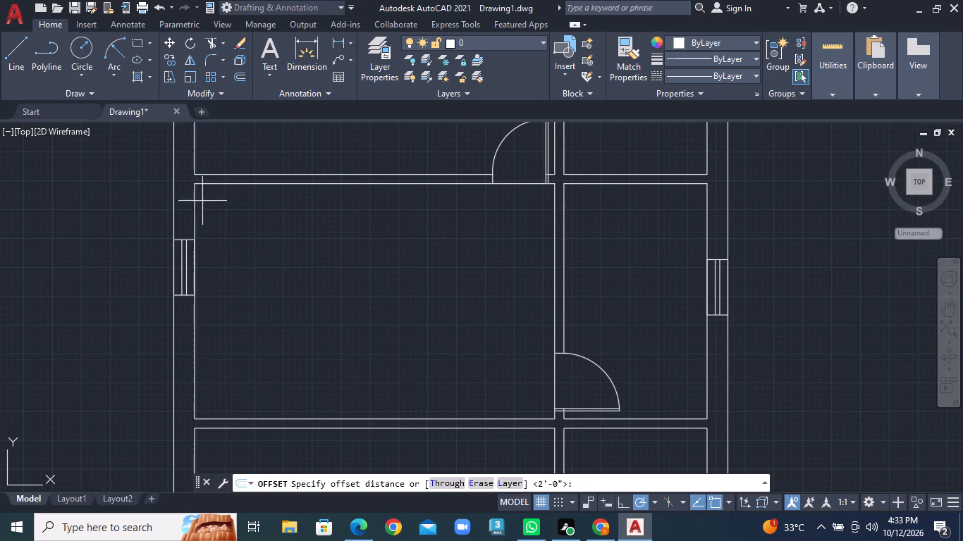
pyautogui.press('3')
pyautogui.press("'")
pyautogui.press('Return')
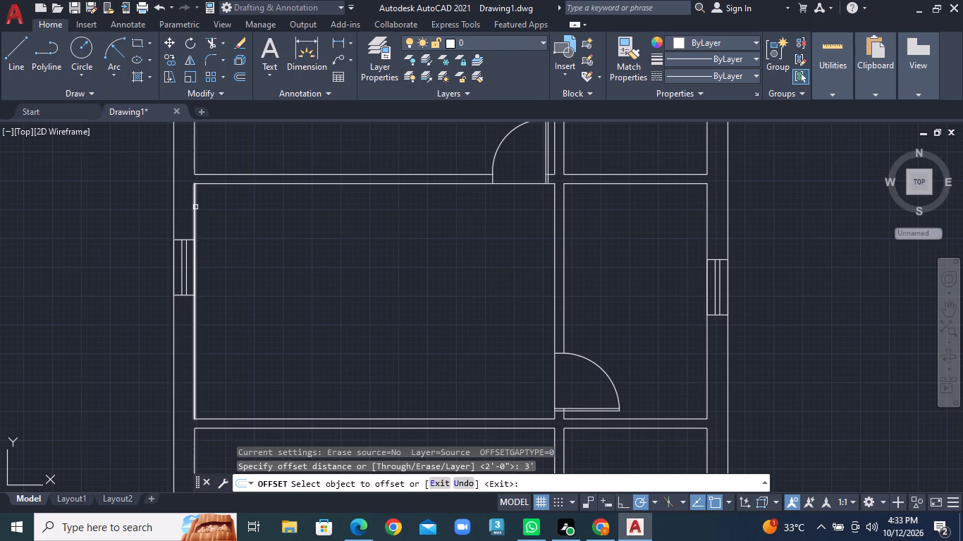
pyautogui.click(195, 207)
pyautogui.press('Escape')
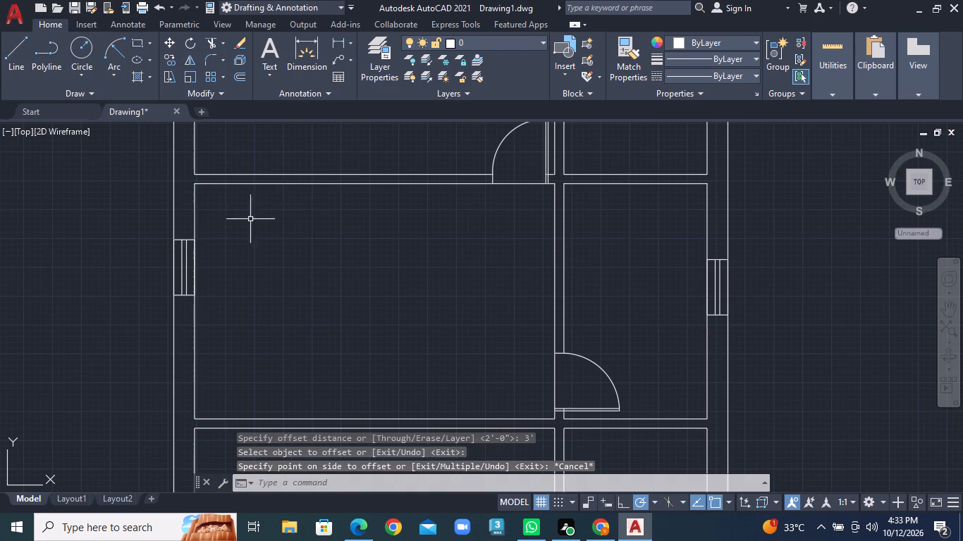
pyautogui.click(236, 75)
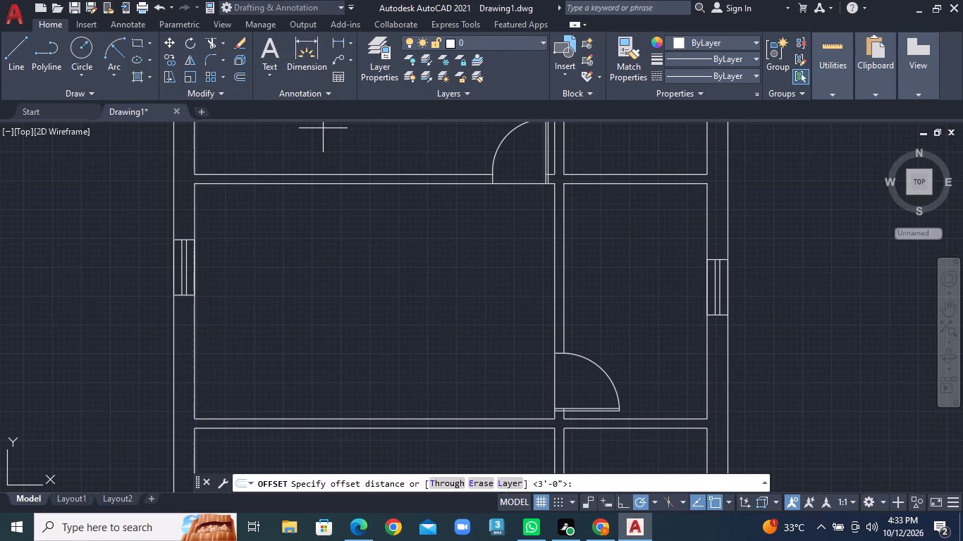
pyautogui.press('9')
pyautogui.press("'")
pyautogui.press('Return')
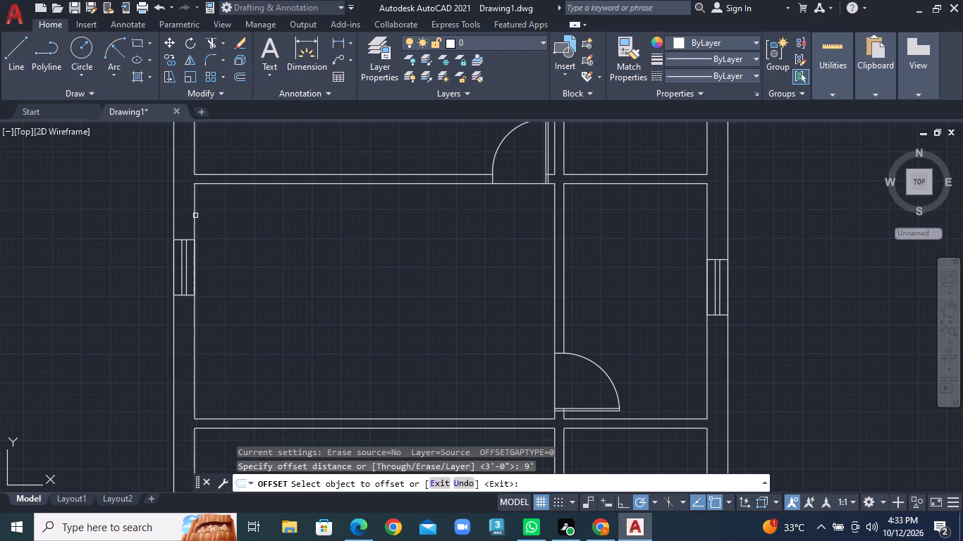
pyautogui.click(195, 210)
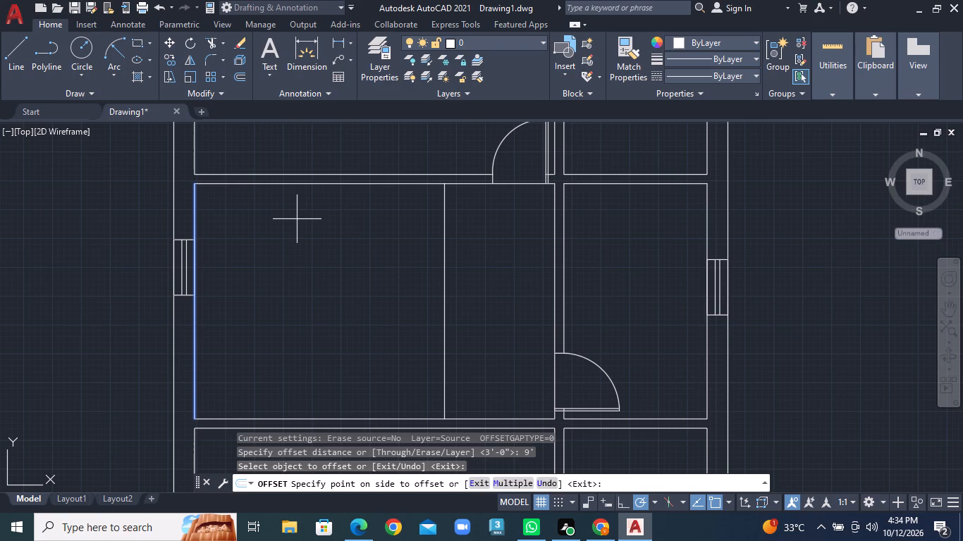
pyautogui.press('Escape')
# Offset the outer left wall's inner face 8' inward across the middle room, in the left plan and in the right plan.
pyautogui.click(247, 81)
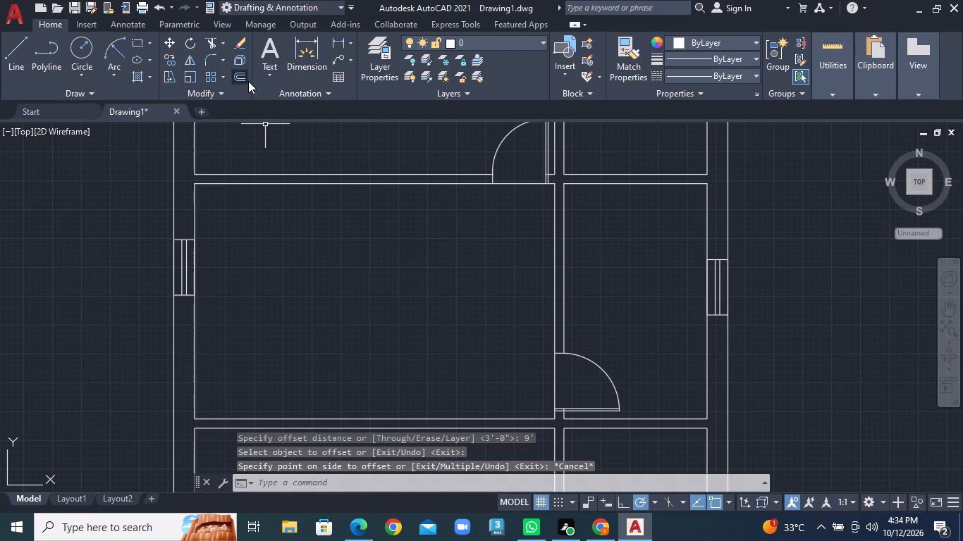
pyautogui.write("8'")
pyautogui.press('Return')
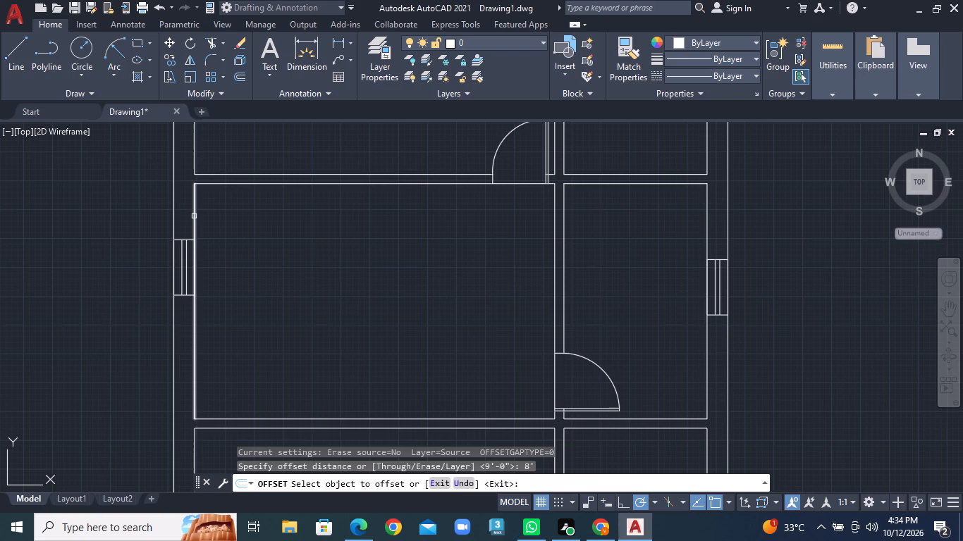
pyautogui.click(194, 216)
pyautogui.click(284, 222)
pyautogui.scroll(-3, 352, 223)
pyautogui.scroll(1, 553, 234)
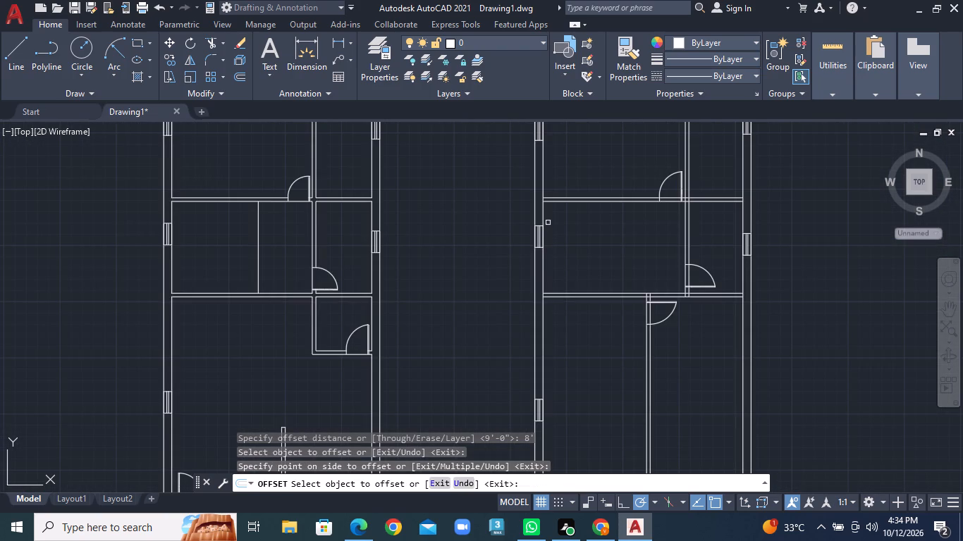
pyautogui.click(544, 220)
pyautogui.click(582, 223)
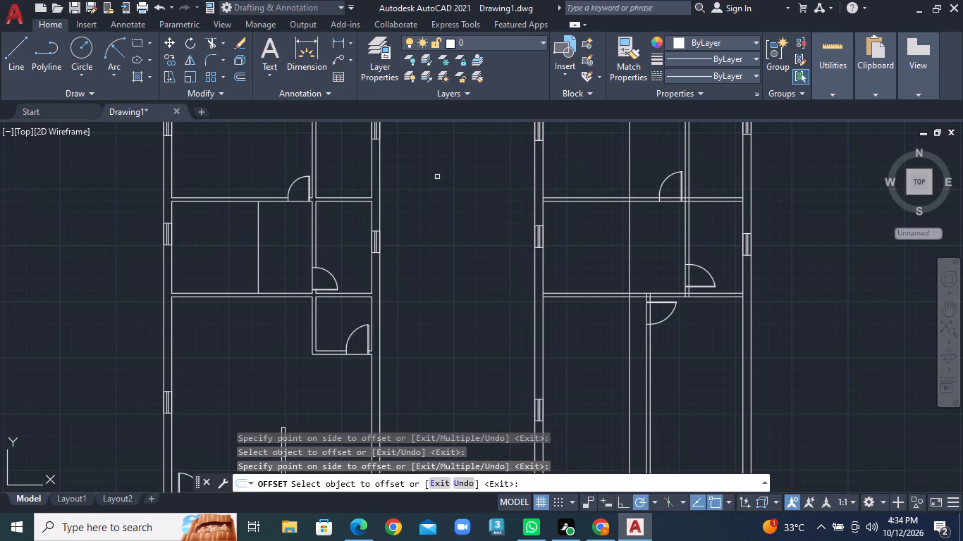
# Trim the right plan's 8' offset line above and below the middle room's horizontal walls.
pyautogui.click(226, 39)
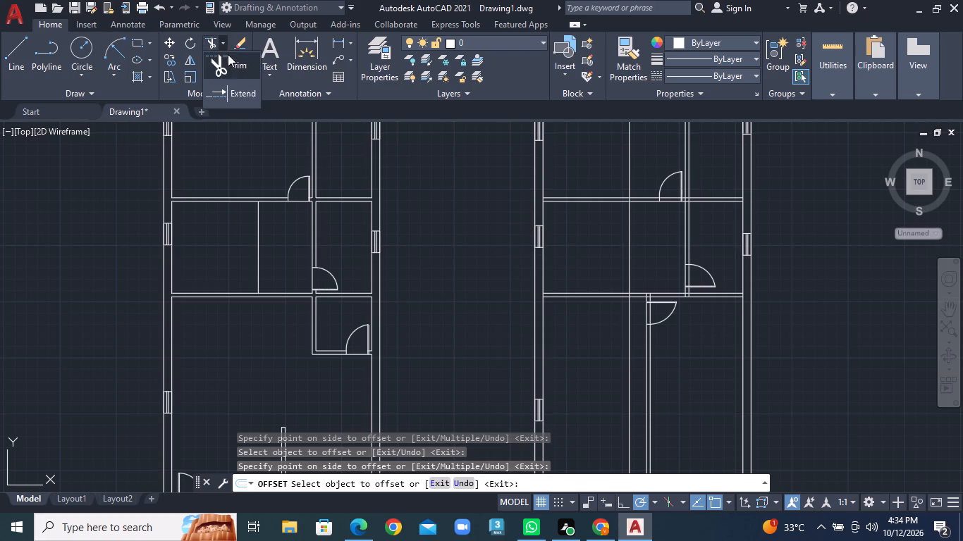
pyautogui.click(231, 56)
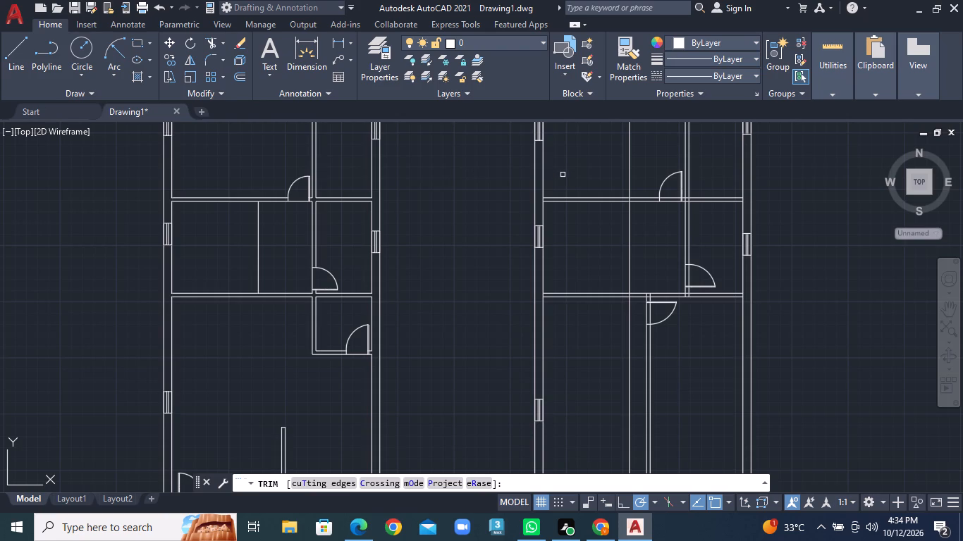
pyautogui.click(630, 160)
pyautogui.click(631, 321)
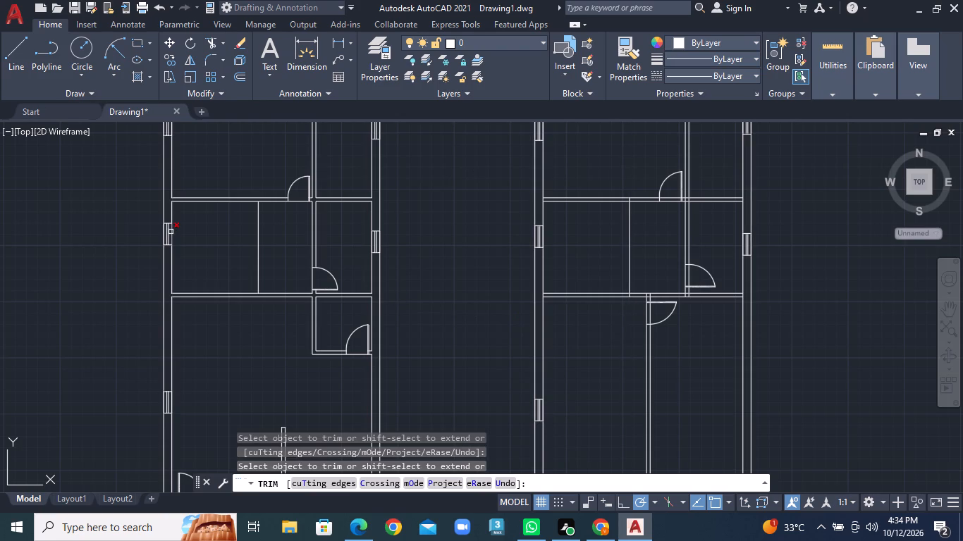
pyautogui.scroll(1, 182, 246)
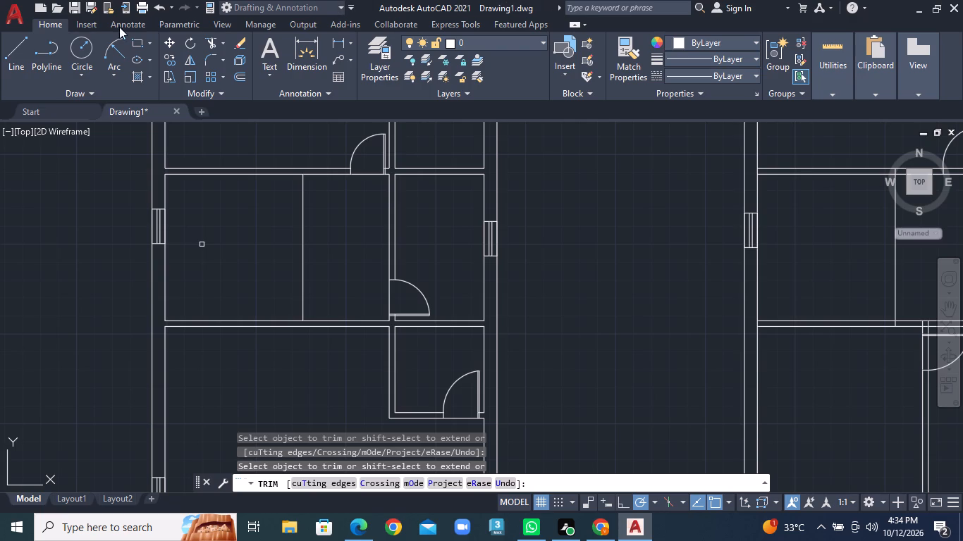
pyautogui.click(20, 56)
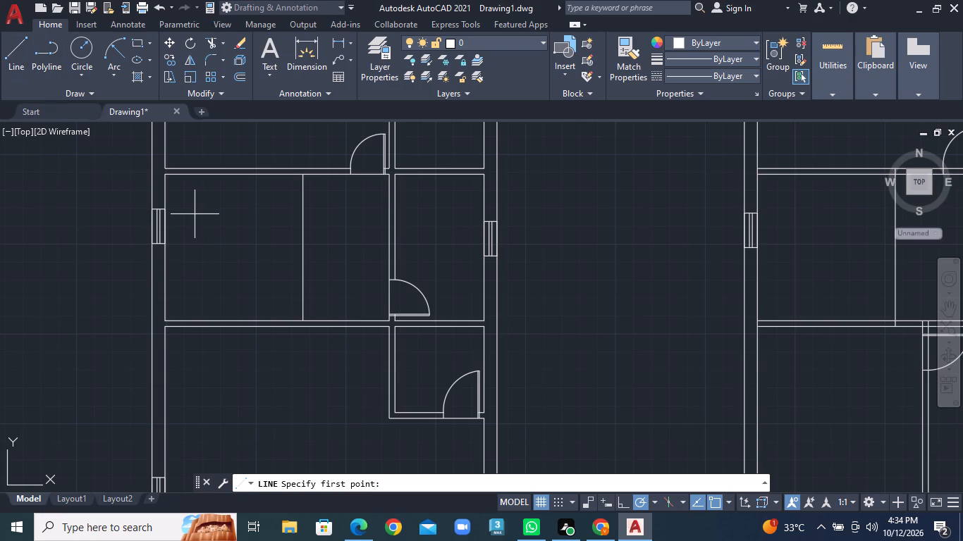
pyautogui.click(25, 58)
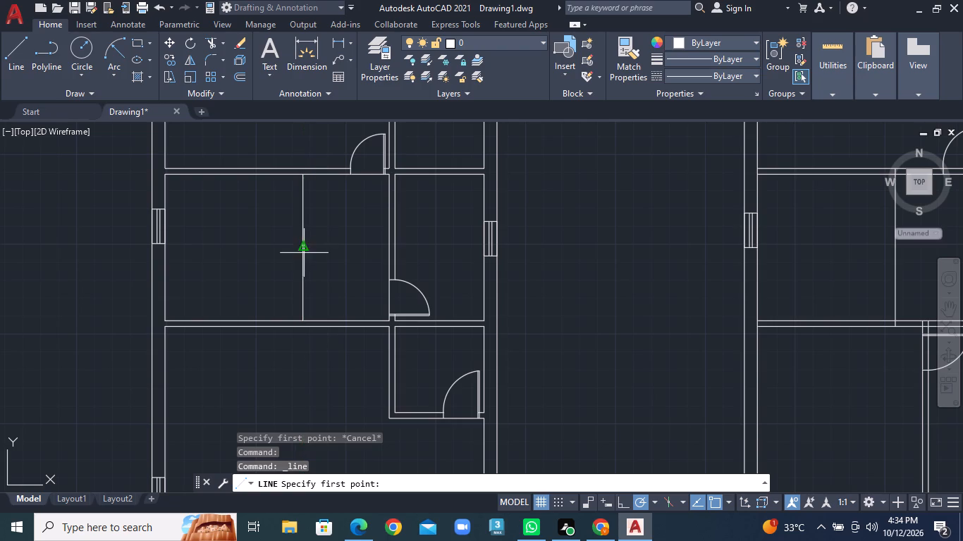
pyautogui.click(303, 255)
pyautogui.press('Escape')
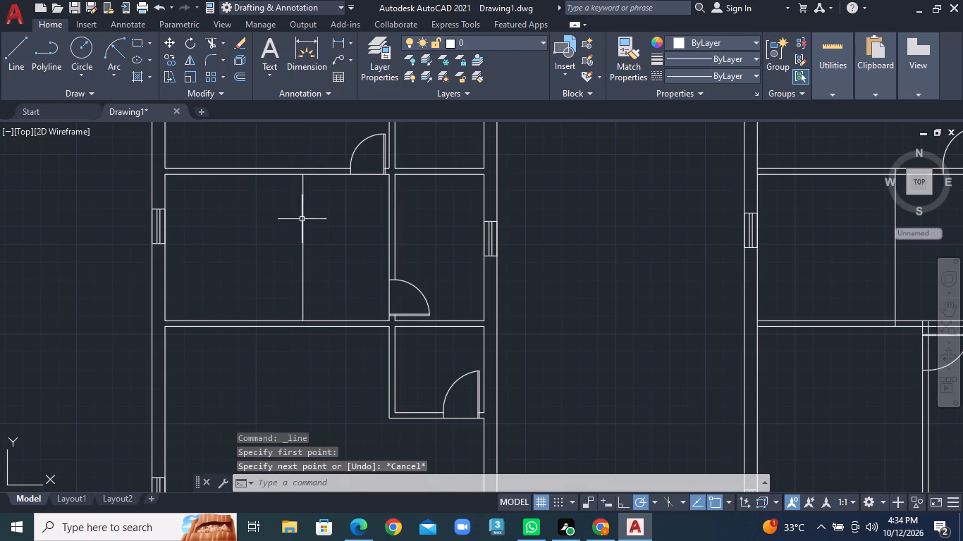
# In the left plan's middle room, draw a horizontal line from the offset line's midpoint to the outer left wall's inner face.
pyautogui.click(13, 50)
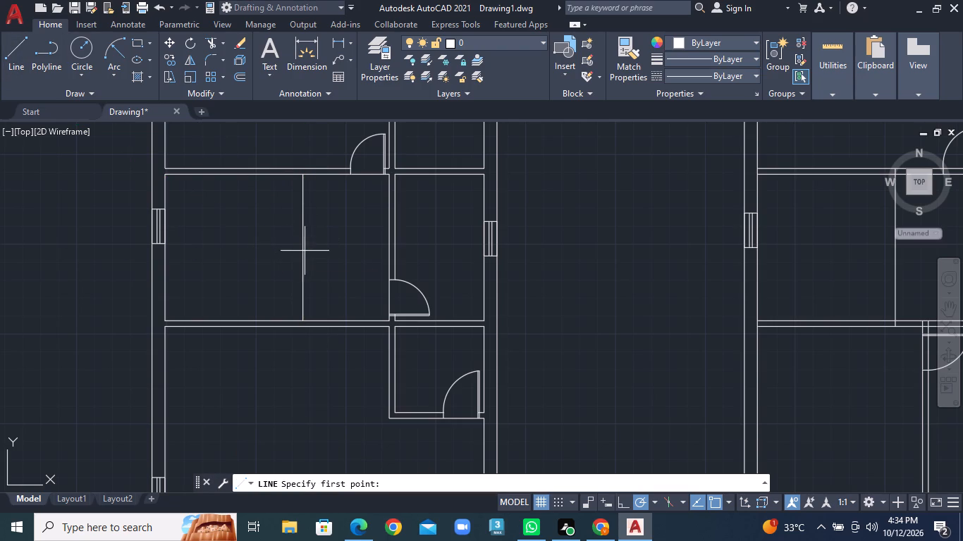
pyautogui.click(305, 249)
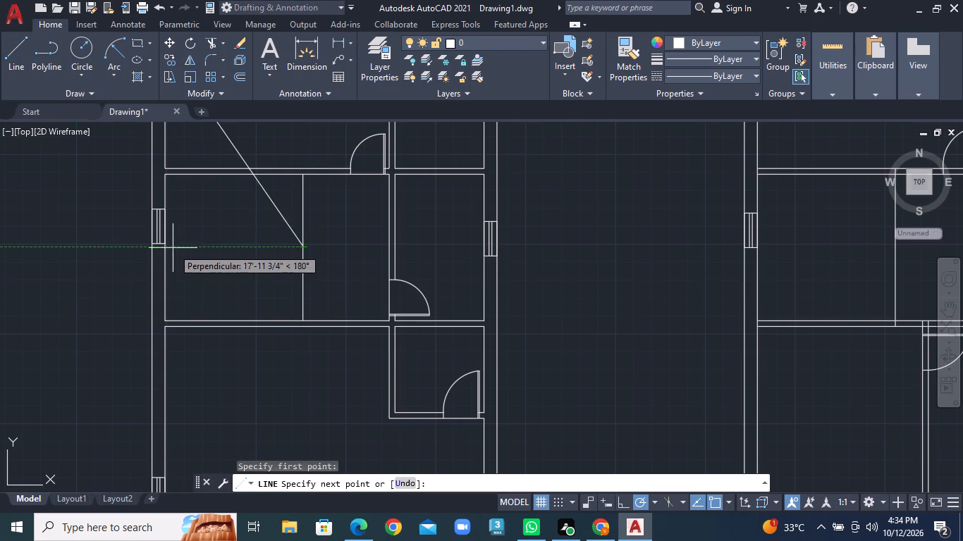
pyautogui.moveTo(166, 249); pyautogui.dragTo(176, 246)
pyautogui.rightClick(176, 246)
pyautogui.click(190, 250)
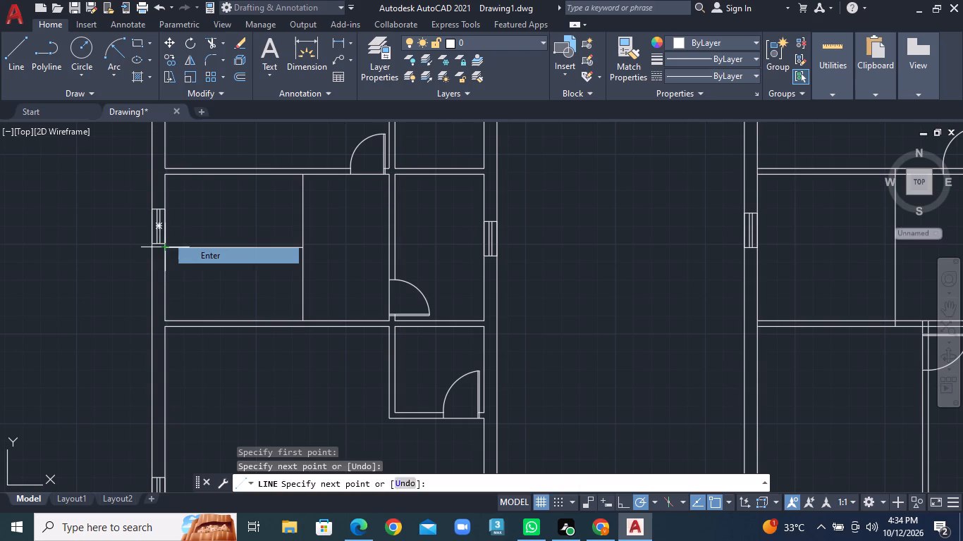
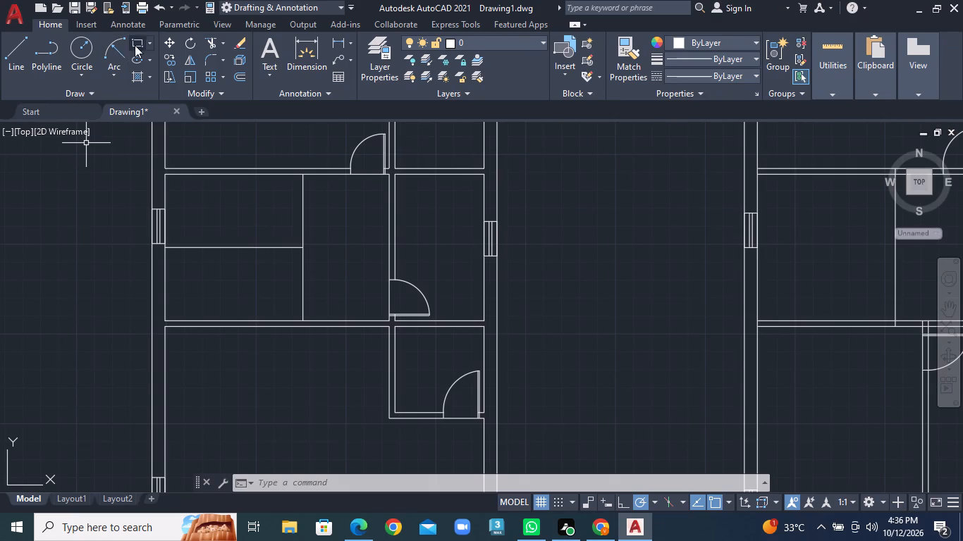
# Offset the horizontal midline in the left plan's middle room 2' above and 2' below.
pyautogui.click(5, 54)
pyautogui.scroll(2, 168, 238)
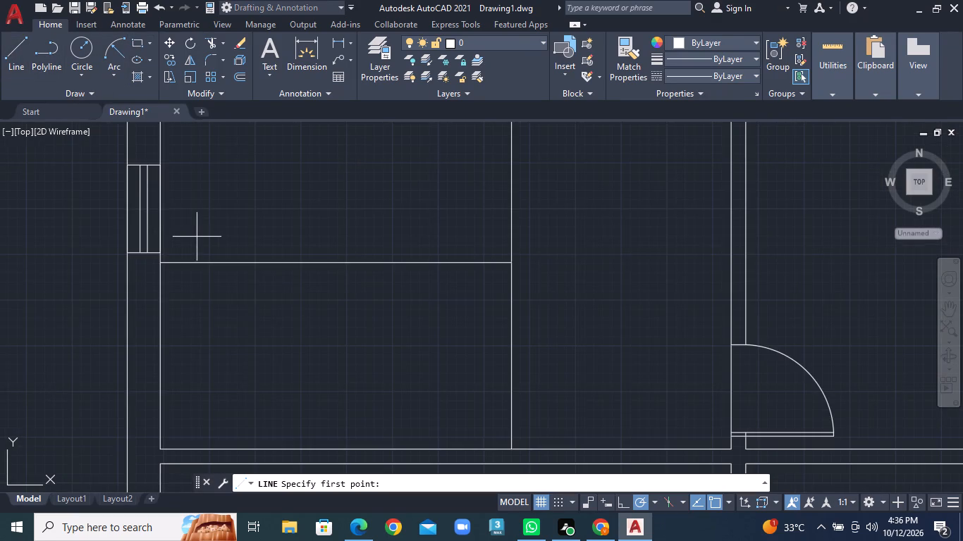
pyautogui.scroll(1, 202, 237)
pyautogui.scroll(-2, 202, 237)
pyautogui.click(235, 82)
pyautogui.moveTo(269, 185); pyautogui.dragTo(267, 186, button='middle')
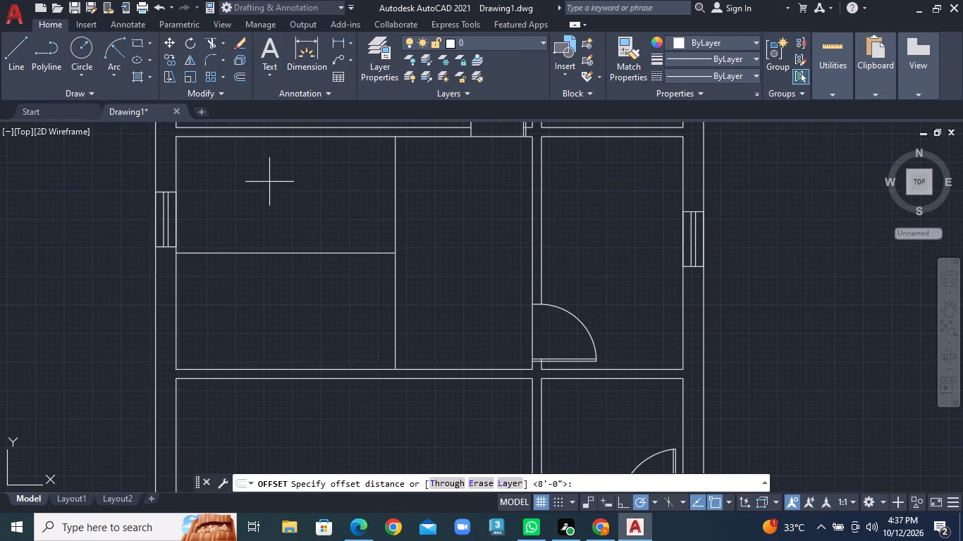
pyautogui.moveTo(267, 186); pyautogui.dragTo(312, 225, button='middle')
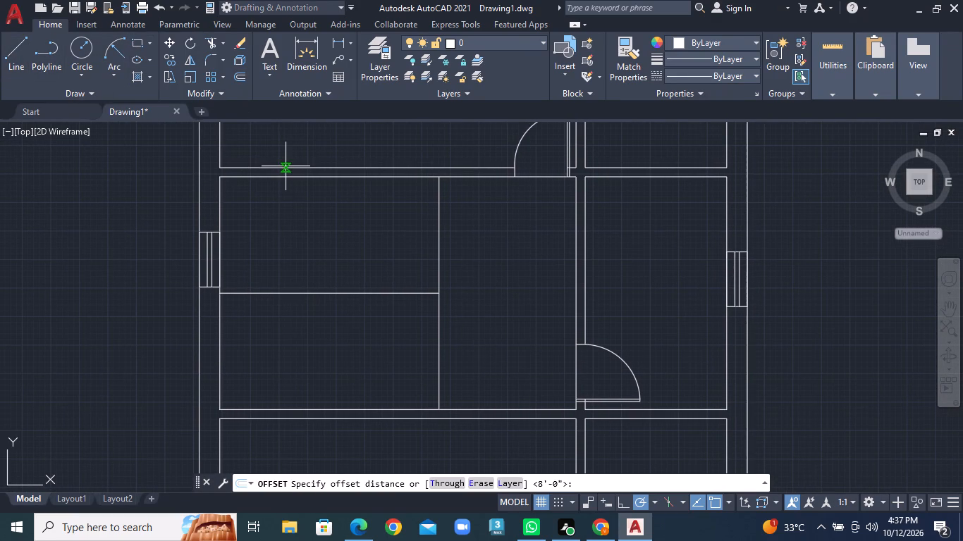
pyautogui.write("2'")
pyautogui.press('Return')
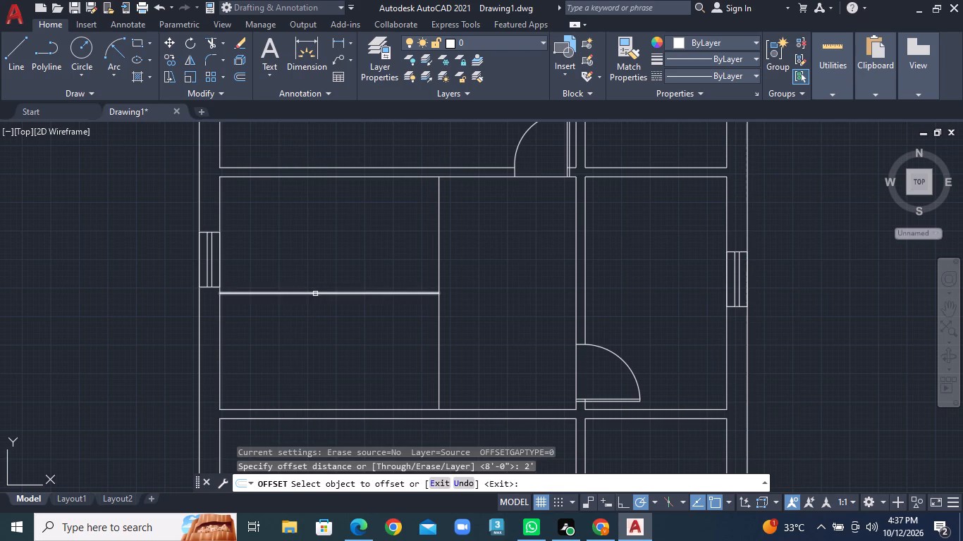
pyautogui.click(315, 294)
pyautogui.click(323, 258)
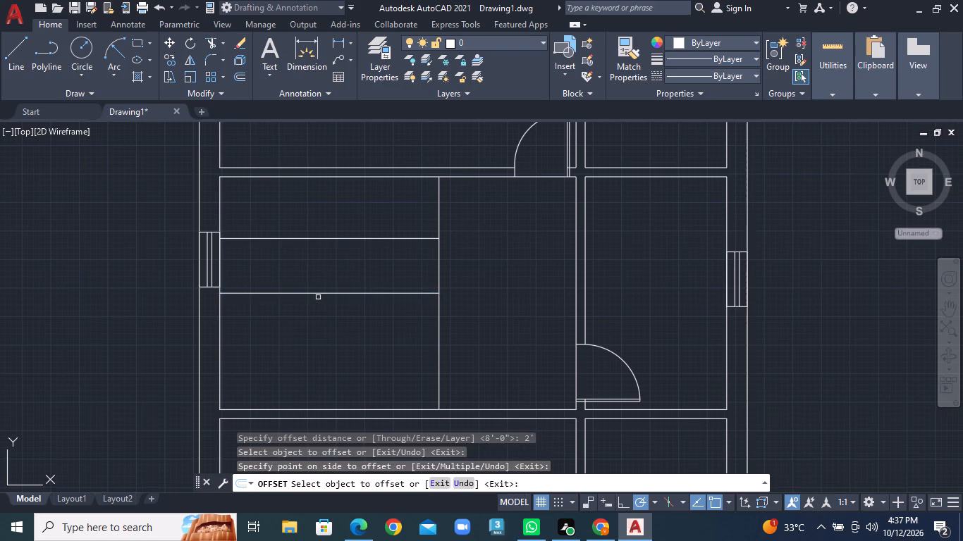
pyautogui.click(318, 294)
pyautogui.click(313, 329)
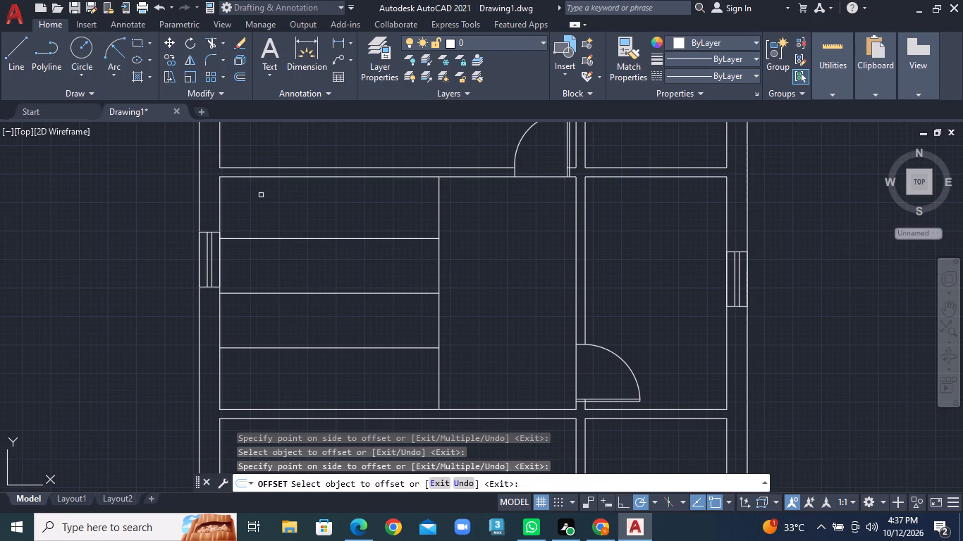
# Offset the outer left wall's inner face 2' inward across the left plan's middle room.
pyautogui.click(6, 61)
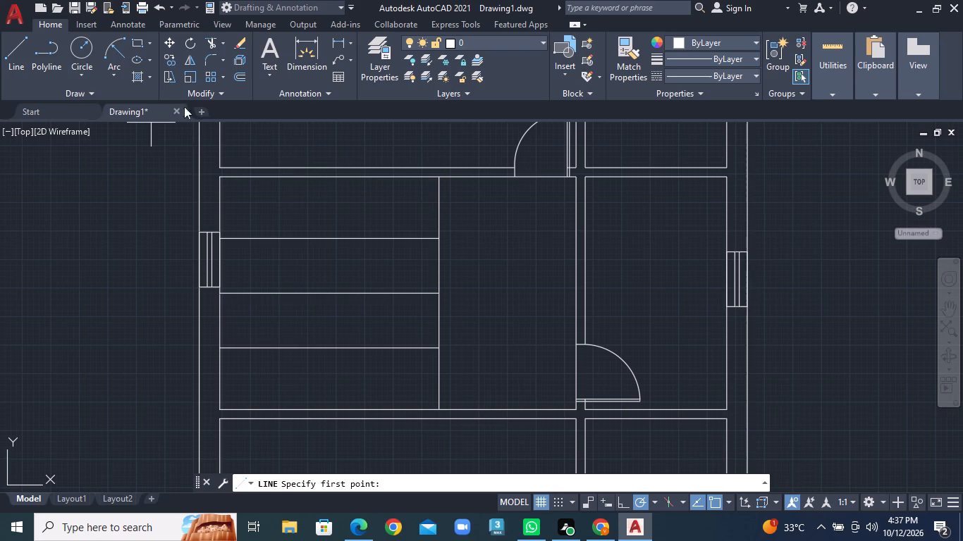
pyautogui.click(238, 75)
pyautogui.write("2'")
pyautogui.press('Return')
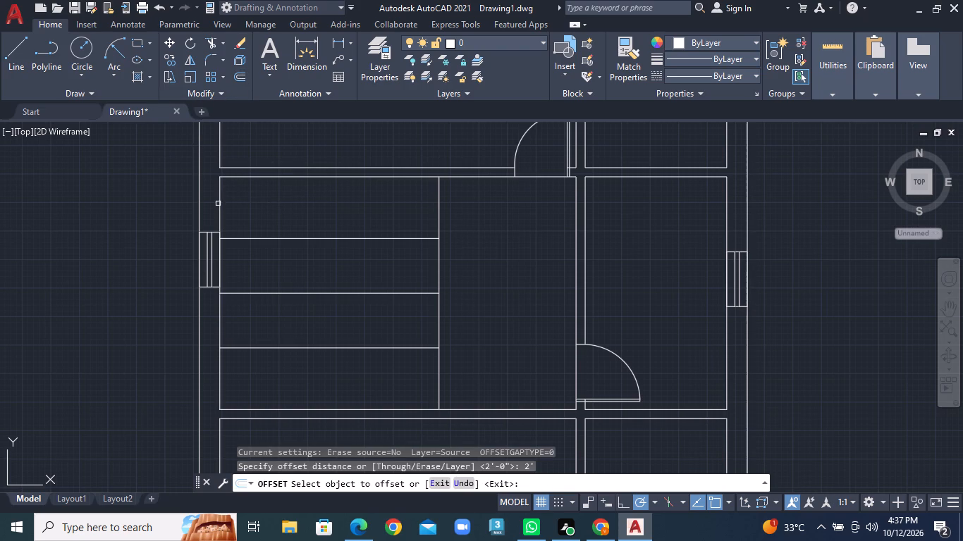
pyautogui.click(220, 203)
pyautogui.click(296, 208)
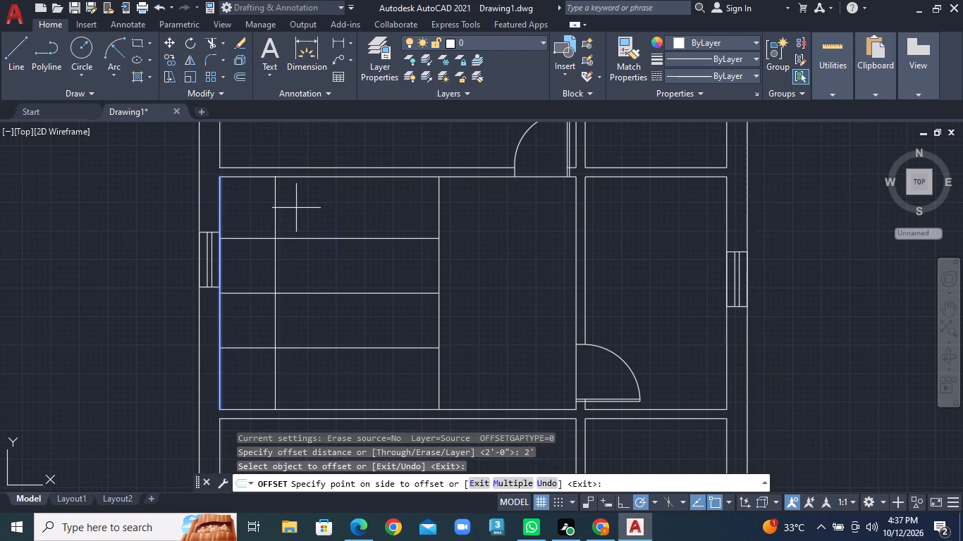
# Trim away the whole original horizontal midline, leaving the two 2' offset lines in the middle room.
pyautogui.click(222, 44)
pyautogui.click(223, 60)
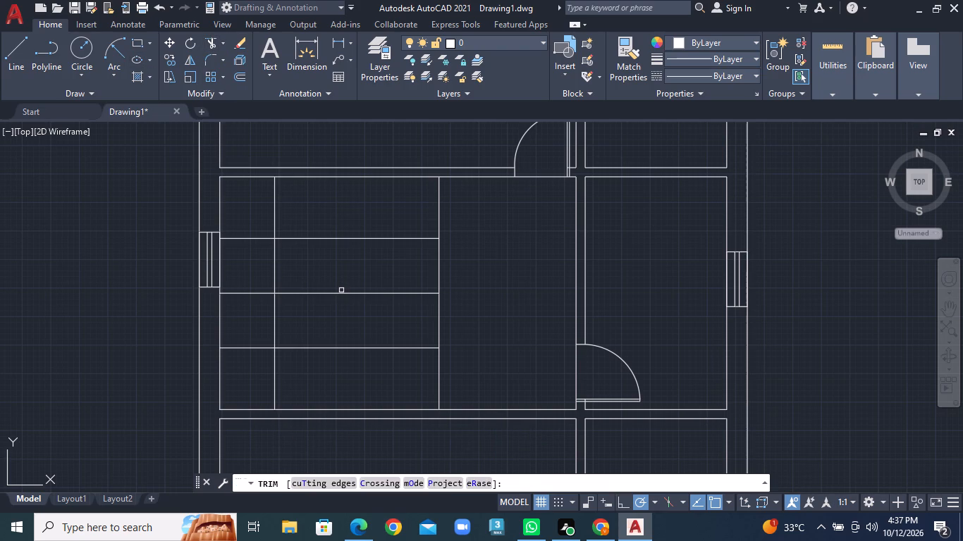
pyautogui.click(339, 293)
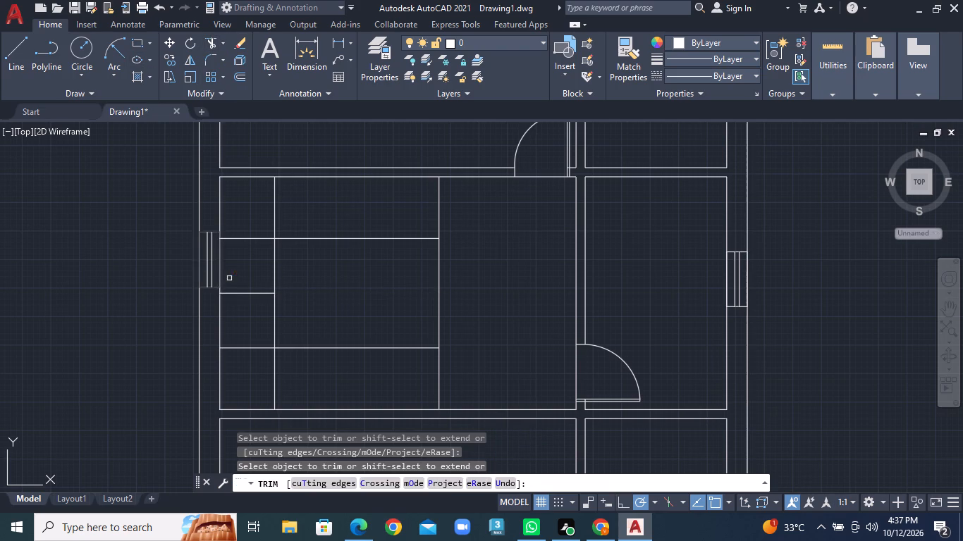
pyautogui.click(244, 281)
pyautogui.click(246, 313)
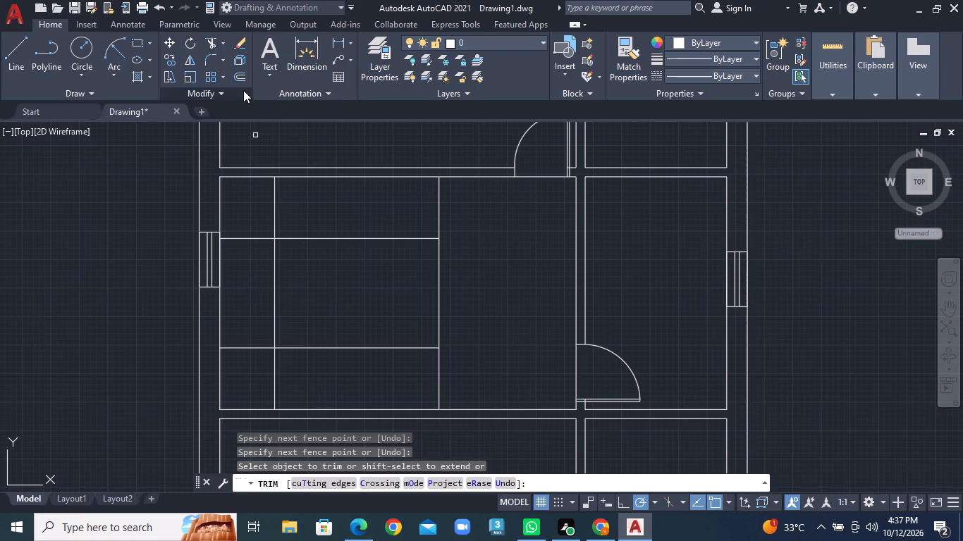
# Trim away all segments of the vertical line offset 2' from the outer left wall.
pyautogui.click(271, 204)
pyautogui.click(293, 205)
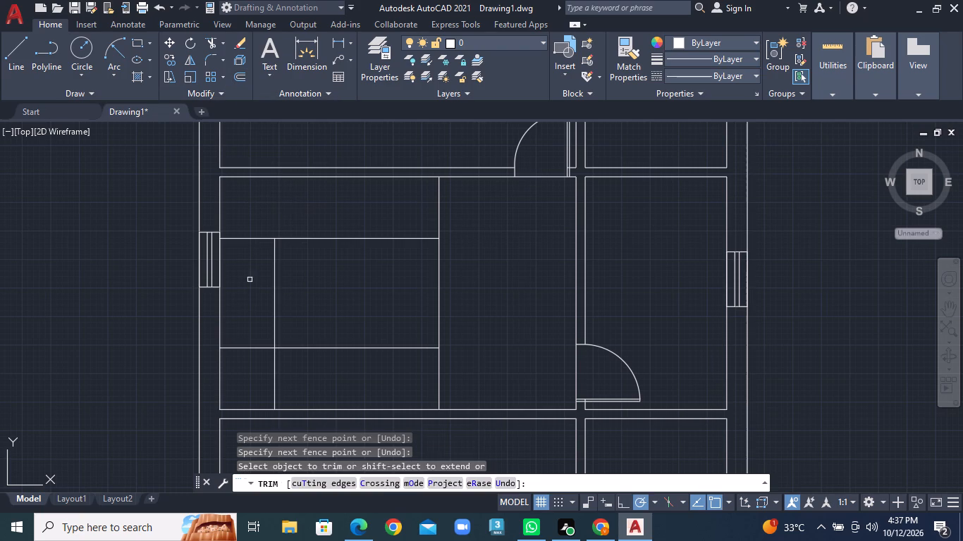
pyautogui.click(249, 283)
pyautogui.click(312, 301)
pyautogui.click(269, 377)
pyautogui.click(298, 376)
# Draw a vertical line from the middle room's top wall to its bottom wall, between the outer left wall and the 8' offset line.
pyautogui.click(28, 66)
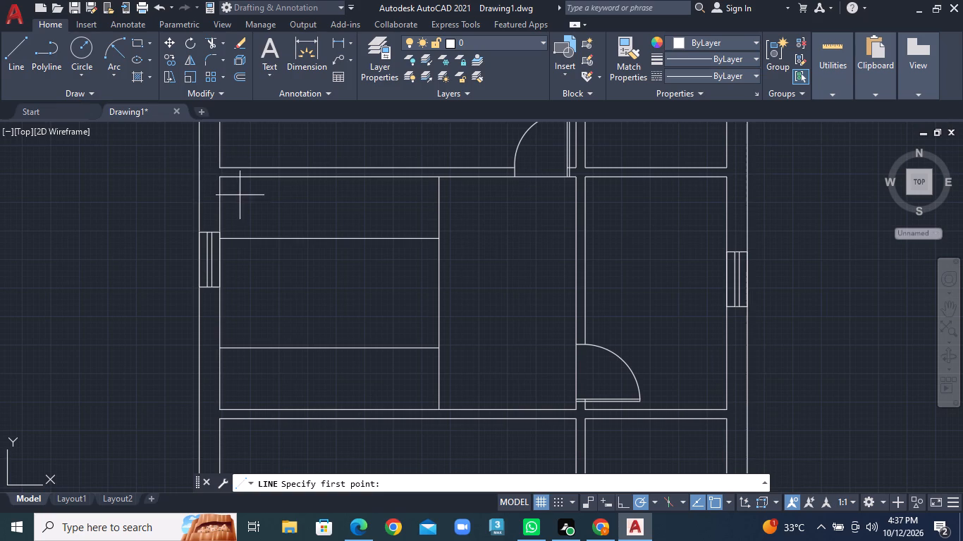
pyautogui.click(297, 178)
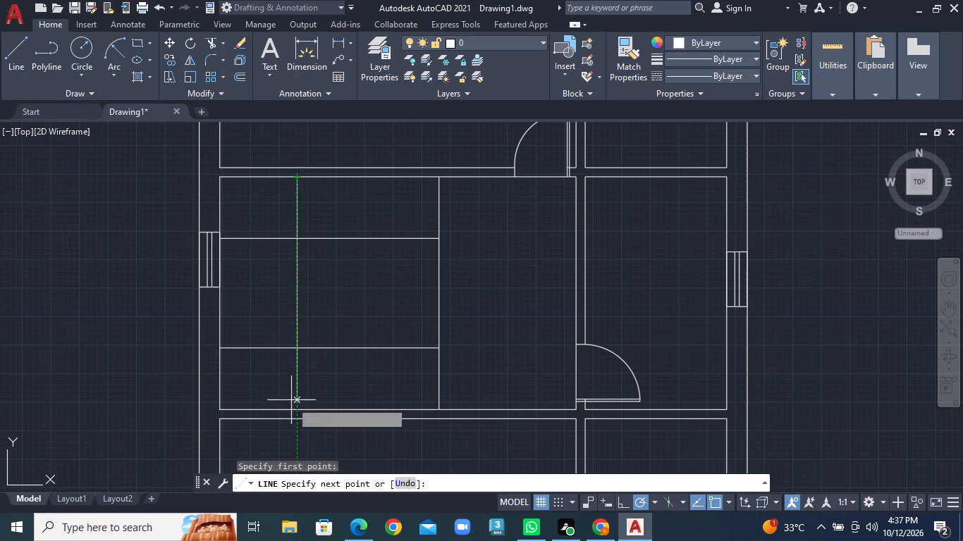
pyautogui.click(293, 409)
pyautogui.rightClick(293, 409)
pyautogui.click(332, 251)
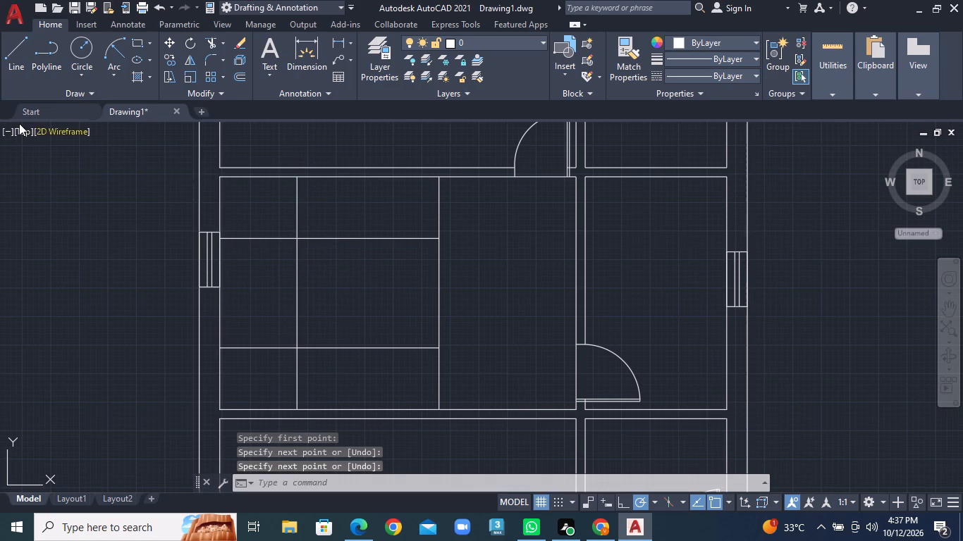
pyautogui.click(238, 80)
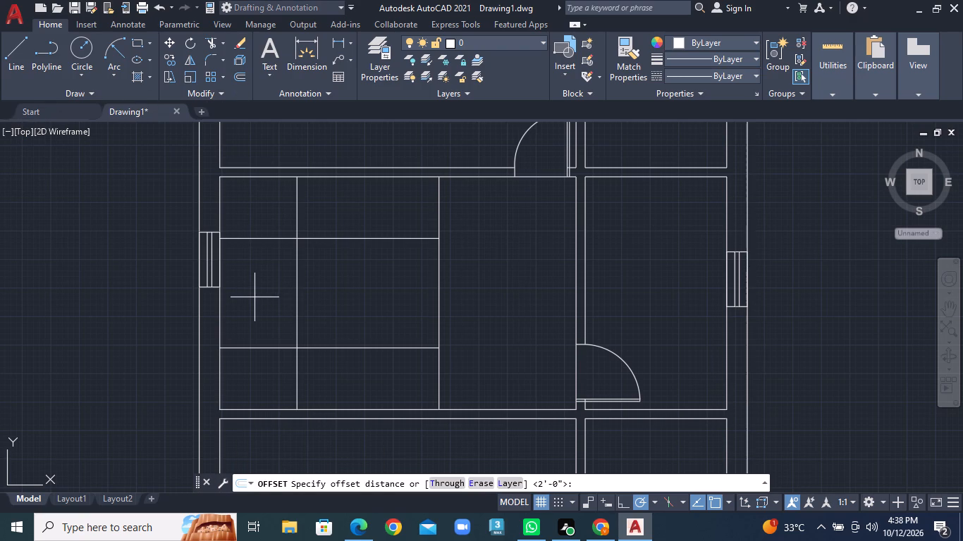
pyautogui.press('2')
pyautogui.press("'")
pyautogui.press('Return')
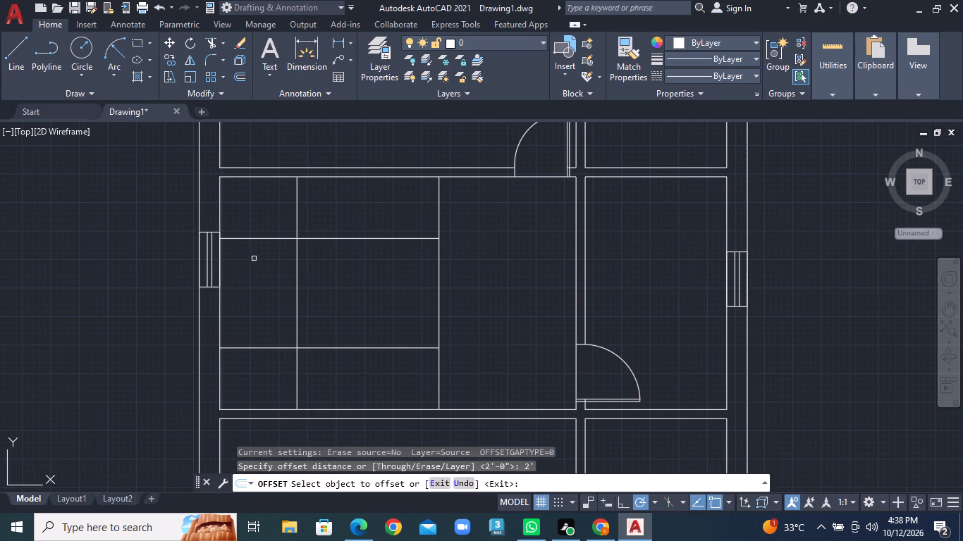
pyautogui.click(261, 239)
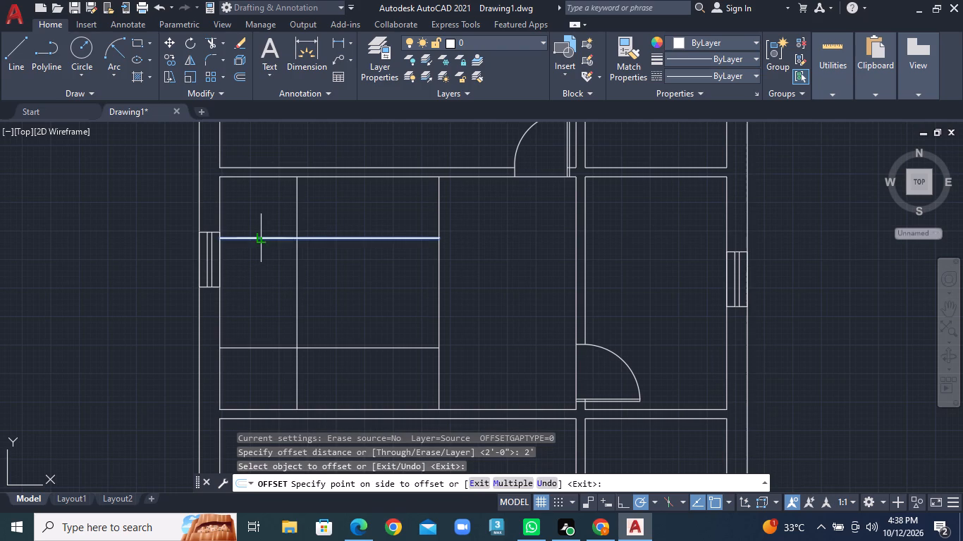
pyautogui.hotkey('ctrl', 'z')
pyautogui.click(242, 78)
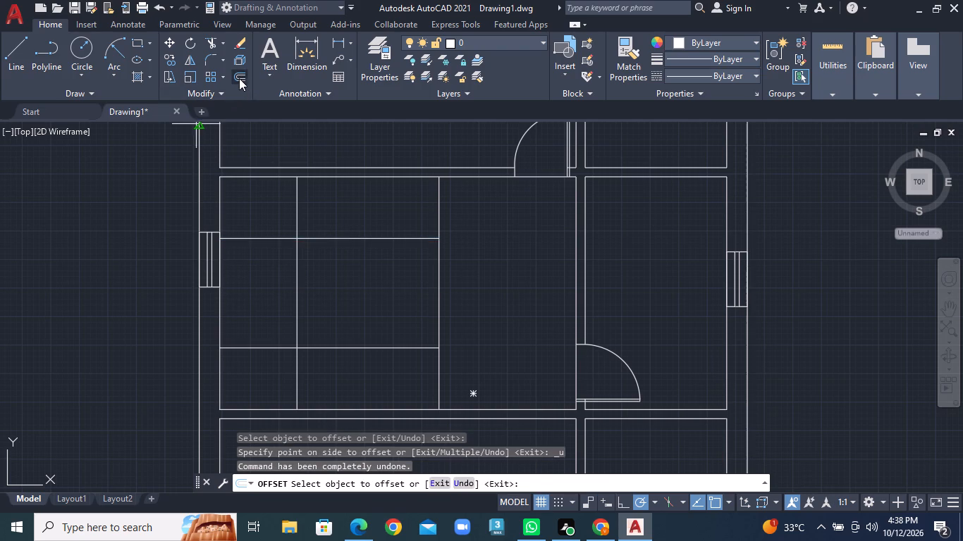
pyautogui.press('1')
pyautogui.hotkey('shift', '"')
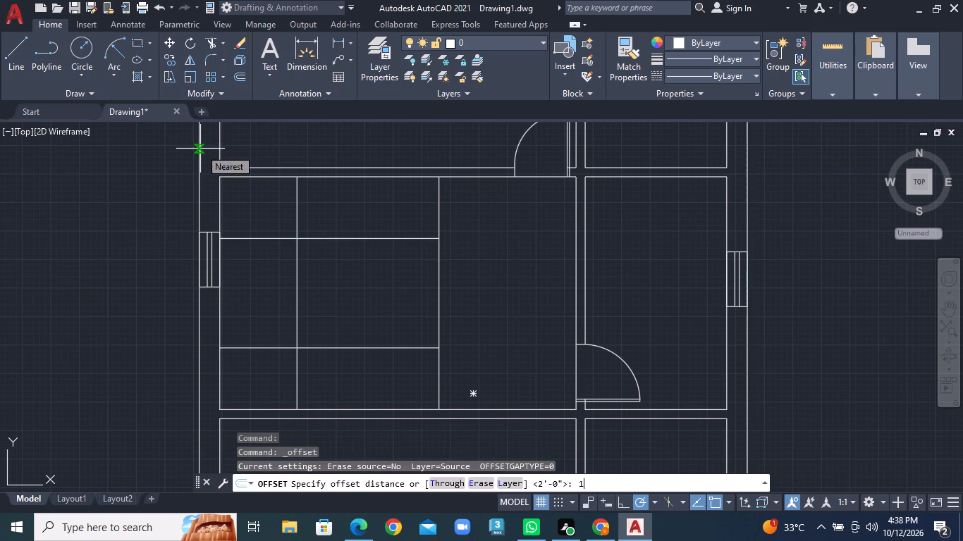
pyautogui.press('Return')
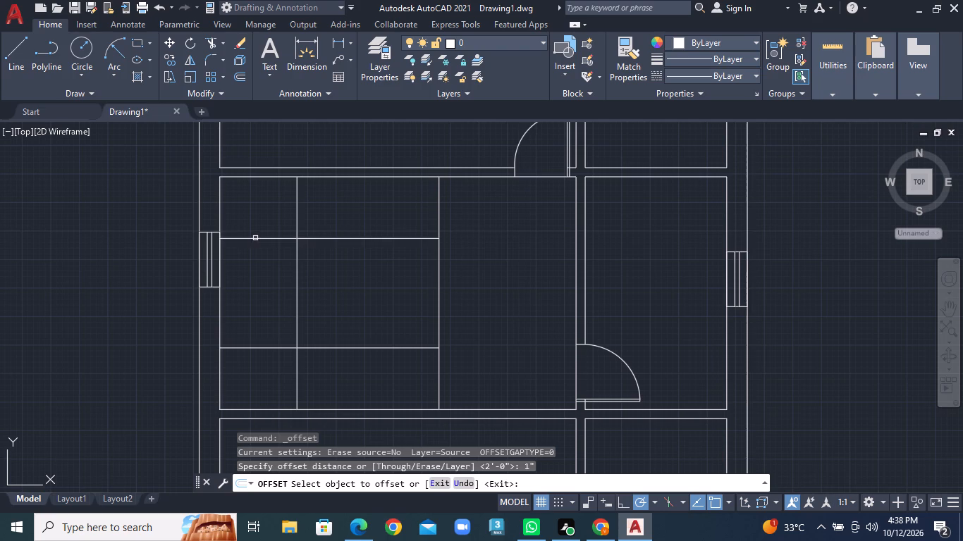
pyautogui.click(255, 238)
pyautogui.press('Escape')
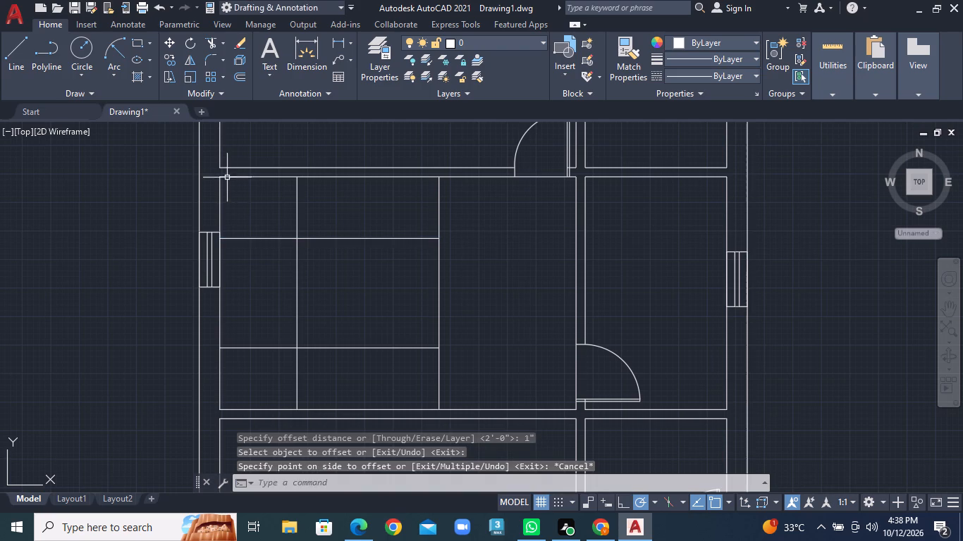
# Offset the upper horizontal line downward at successive 1' spacings to add three lines above the lower horizontal line.
pyautogui.click(240, 72)
pyautogui.press('1')
pyautogui.press("'")
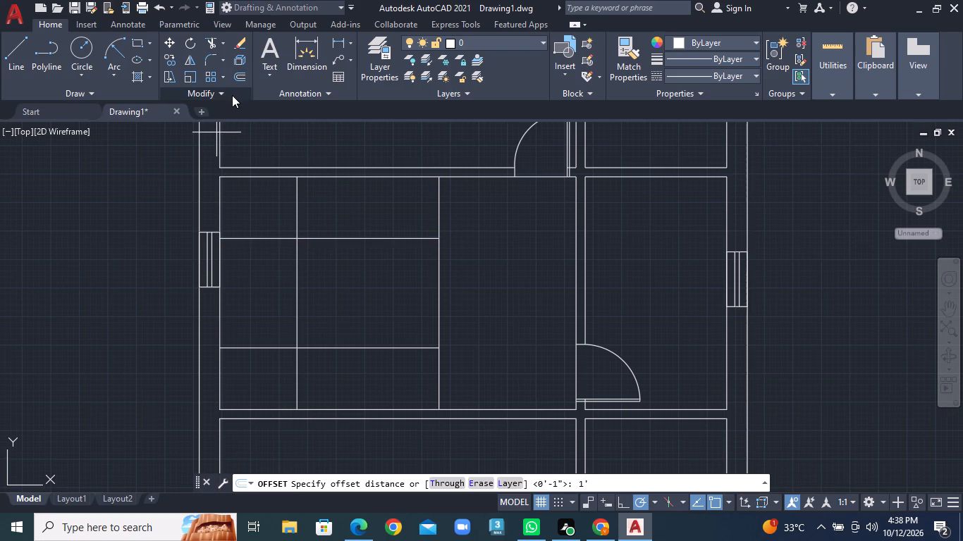
pyautogui.press('Return')
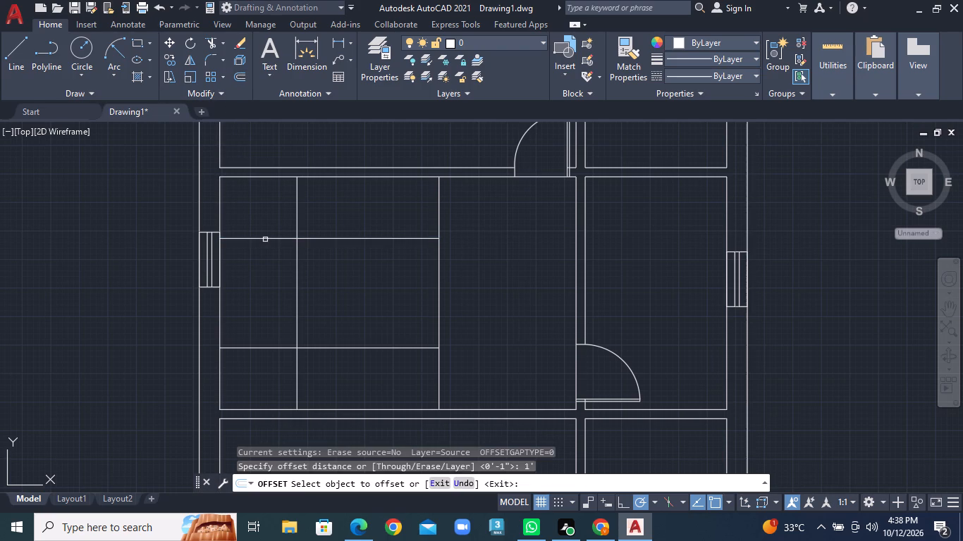
pyautogui.click(233, 238)
pyautogui.click(233, 265)
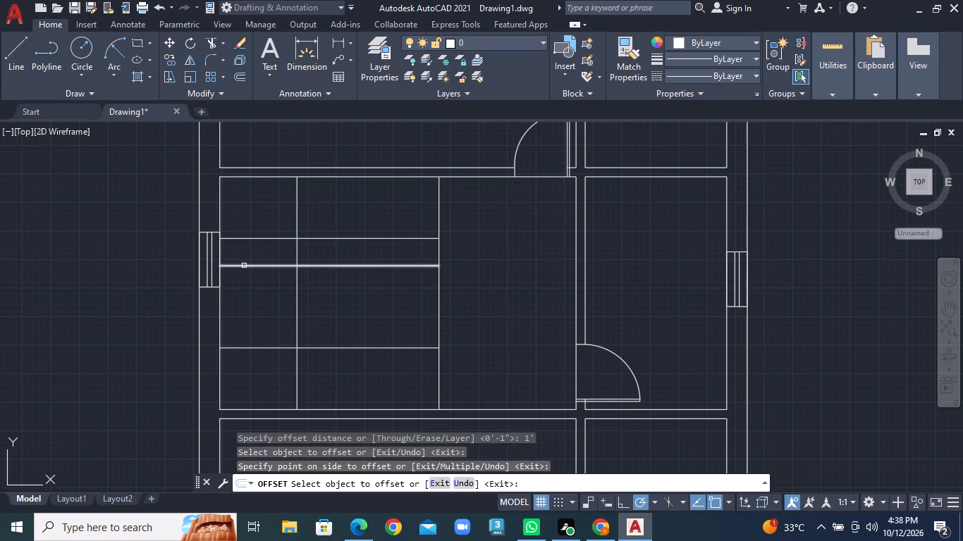
pyautogui.click(244, 266)
pyautogui.doubleClick(243, 291)
pyautogui.click(243, 294)
pyautogui.click(242, 316)
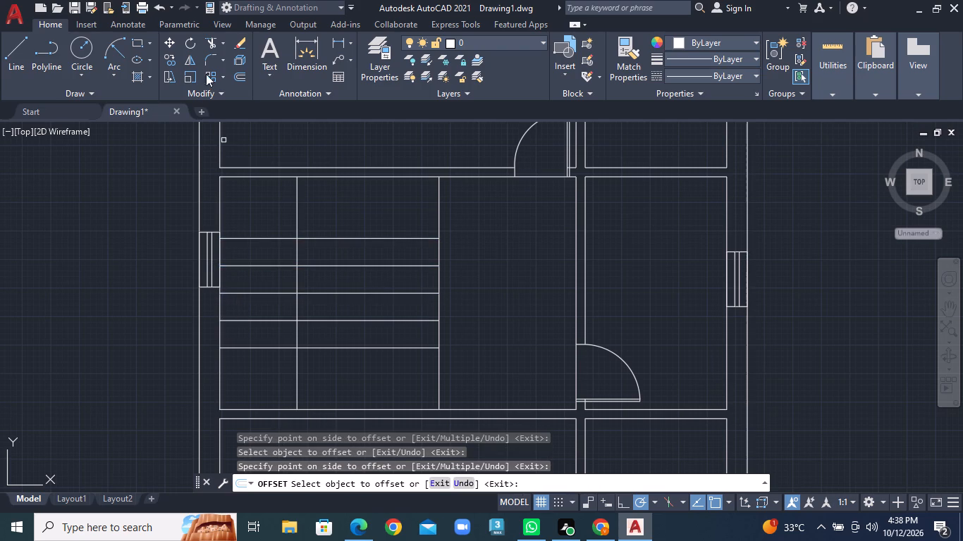
# Trim the three 1'-spaced horizontal lines between the new vertical line and the 8' offset line.
pyautogui.click(222, 40)
pyautogui.click(225, 59)
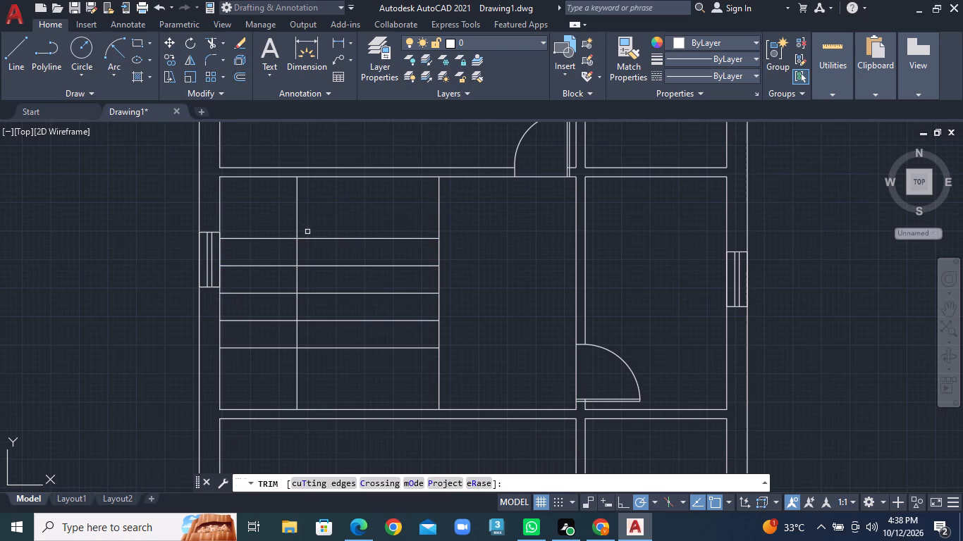
pyautogui.click(345, 257)
pyautogui.click(345, 325)
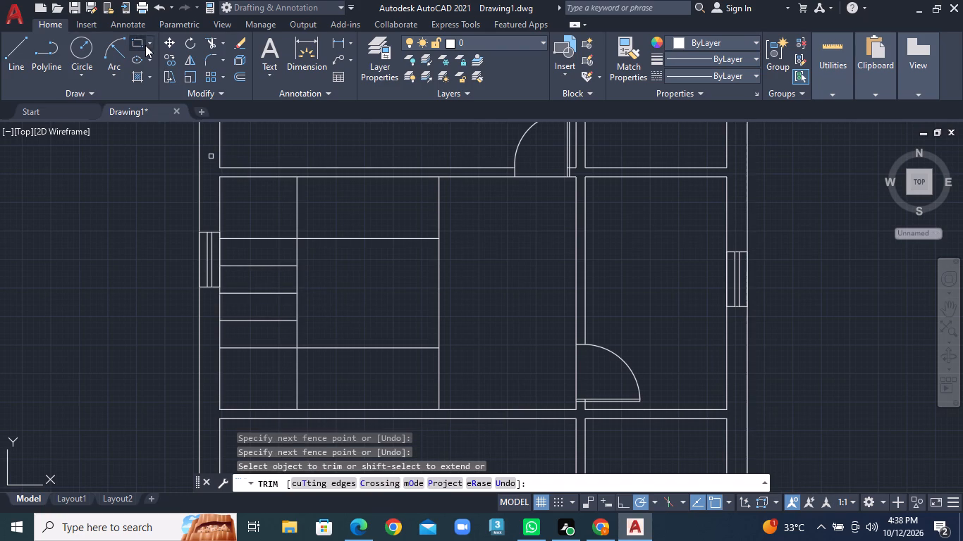
# Offset the left plan's 8' vertical line toward the outer left wall at successive 1' spacings to add four lines.
pyautogui.click(238, 79)
pyautogui.press('1')
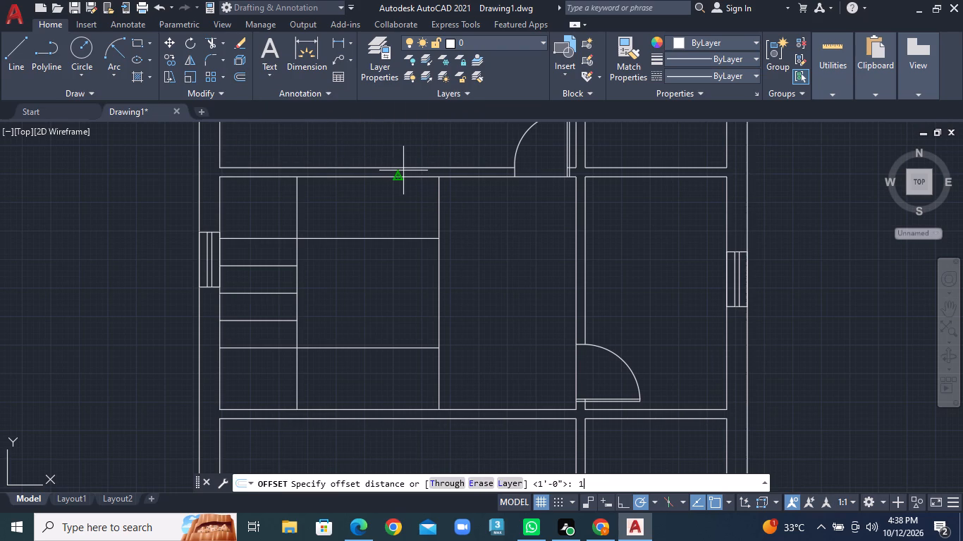
pyautogui.press("'")
pyautogui.press('Return')
pyautogui.click(439, 201)
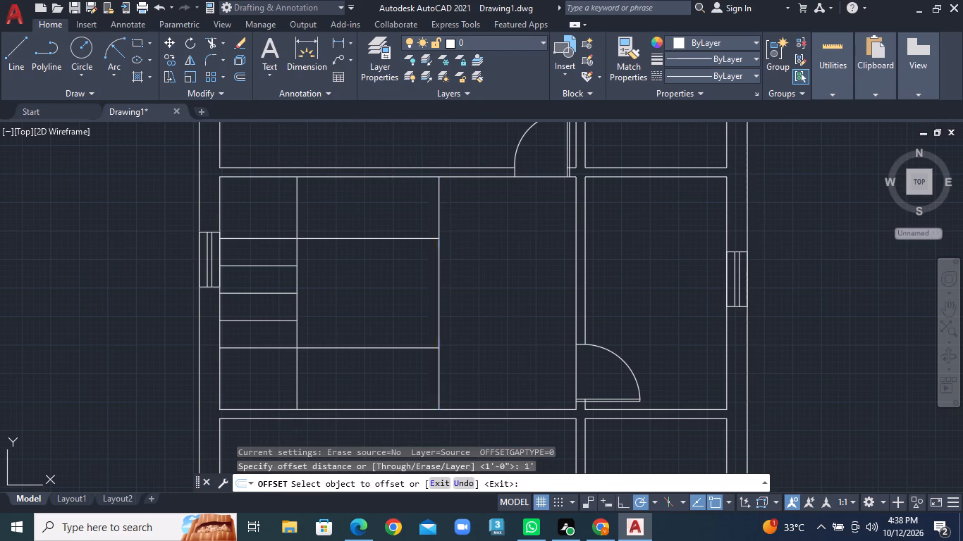
pyautogui.click(409, 201)
pyautogui.click(410, 201)
pyautogui.click(359, 199)
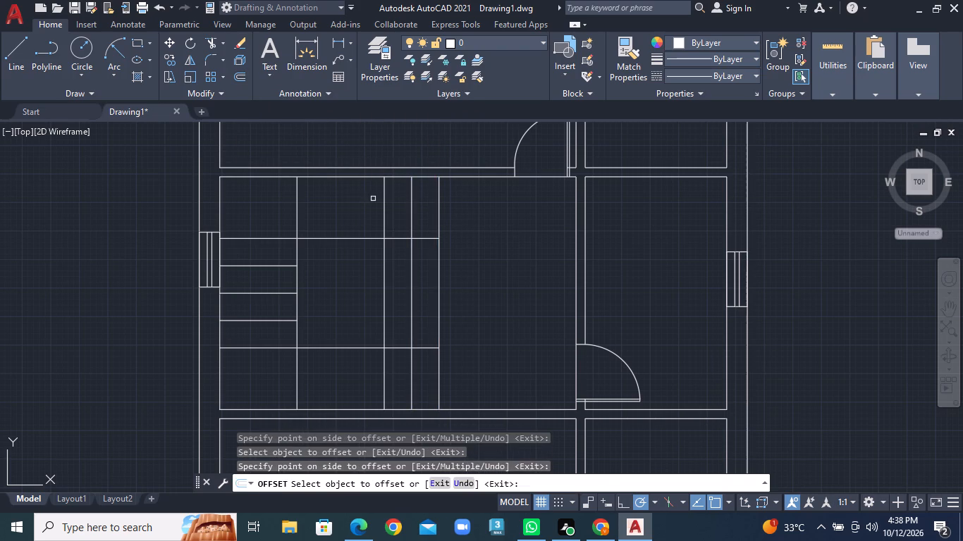
pyautogui.click(384, 201)
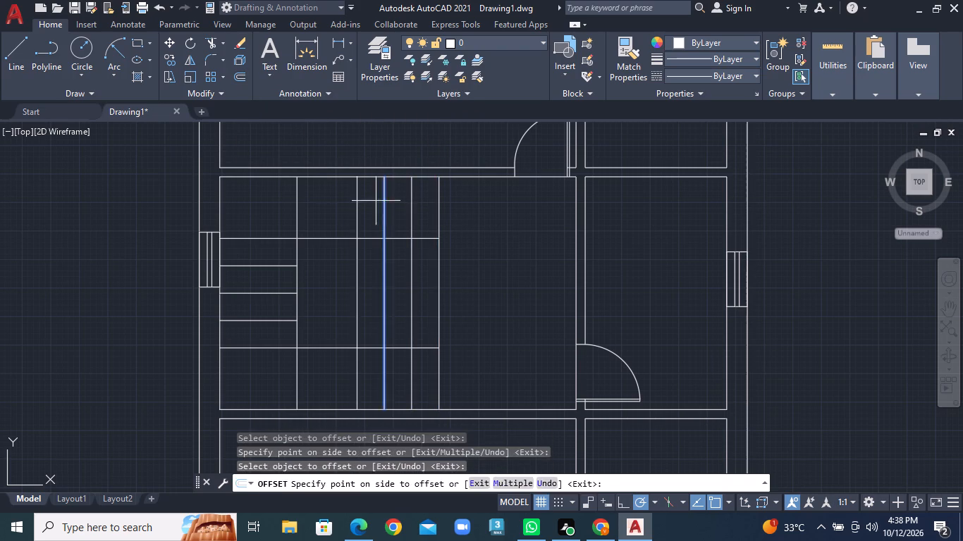
pyautogui.click(331, 196)
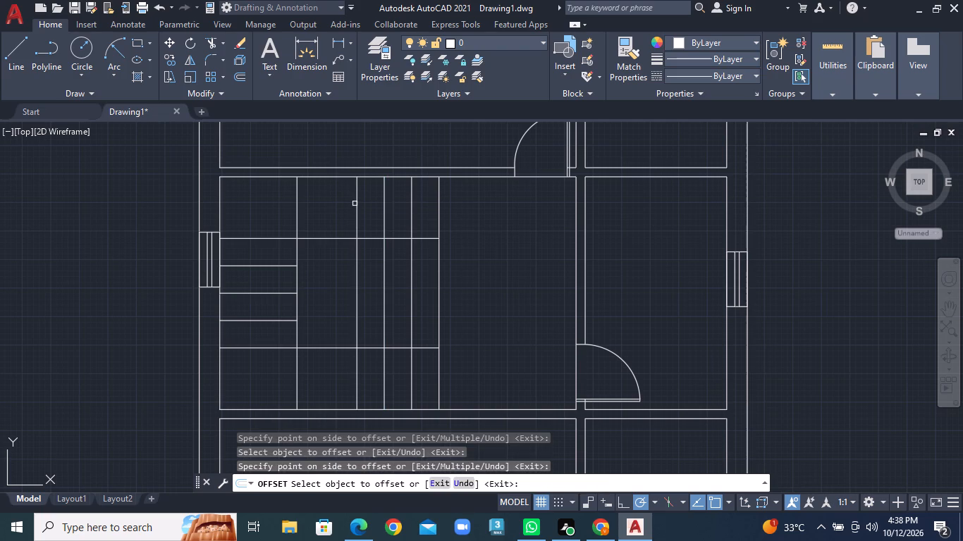
pyautogui.click(359, 201)
pyautogui.click(336, 201)
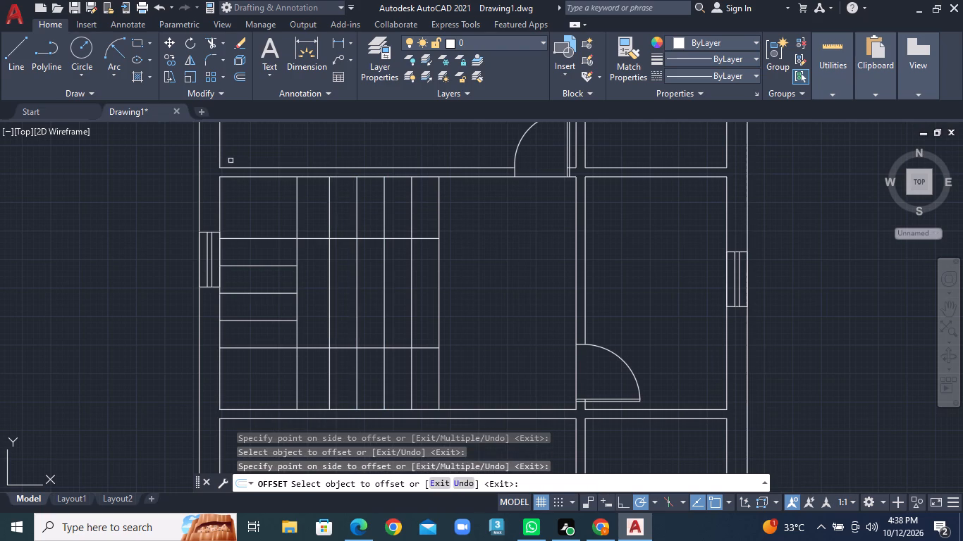
# Trim the five vertical stair lines between the upper and lower flights' inner horizontal edges.
pyautogui.click(225, 40)
pyautogui.click(233, 68)
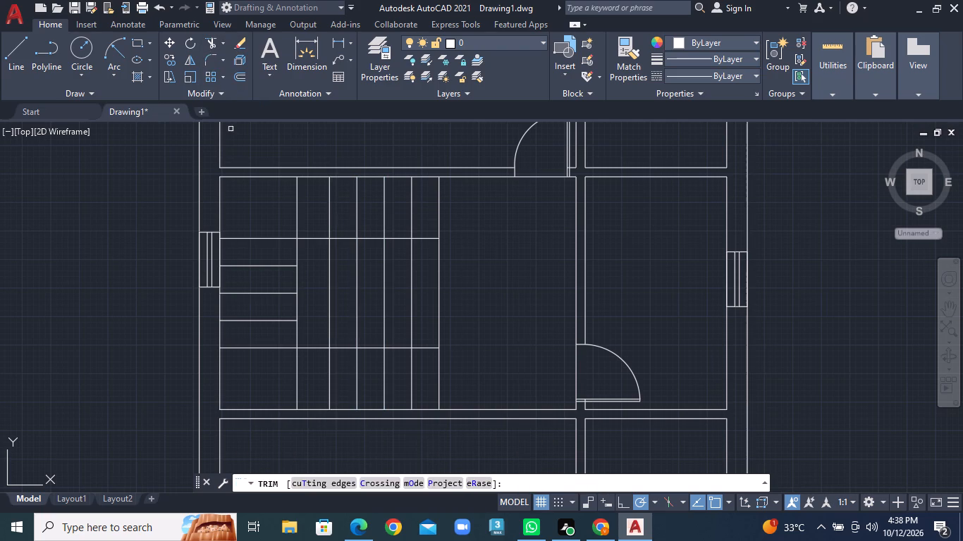
pyautogui.click(321, 269)
pyautogui.click(455, 284)
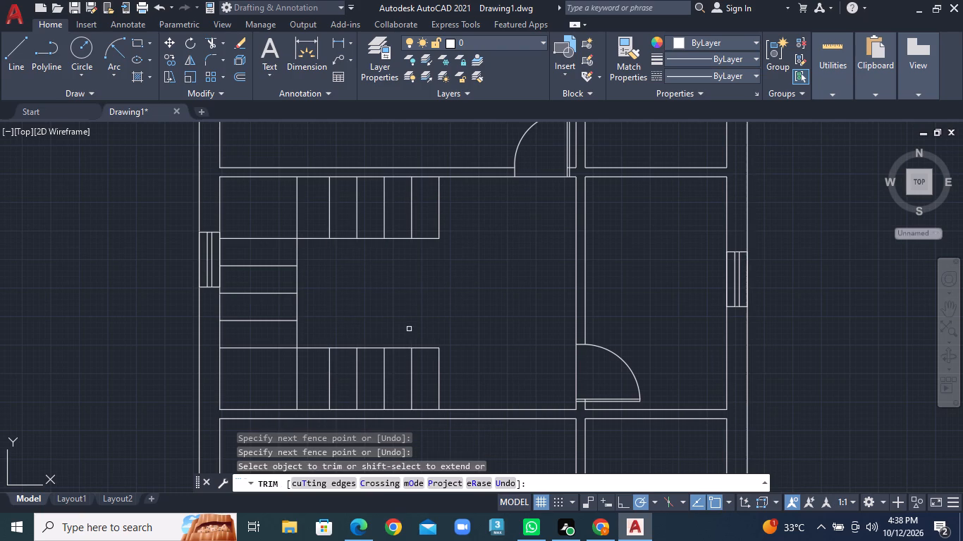
# Trim away the two treads farthest from the outer left wall in the lower flight, removing their edge and riser segments.
pyautogui.click(421, 350)
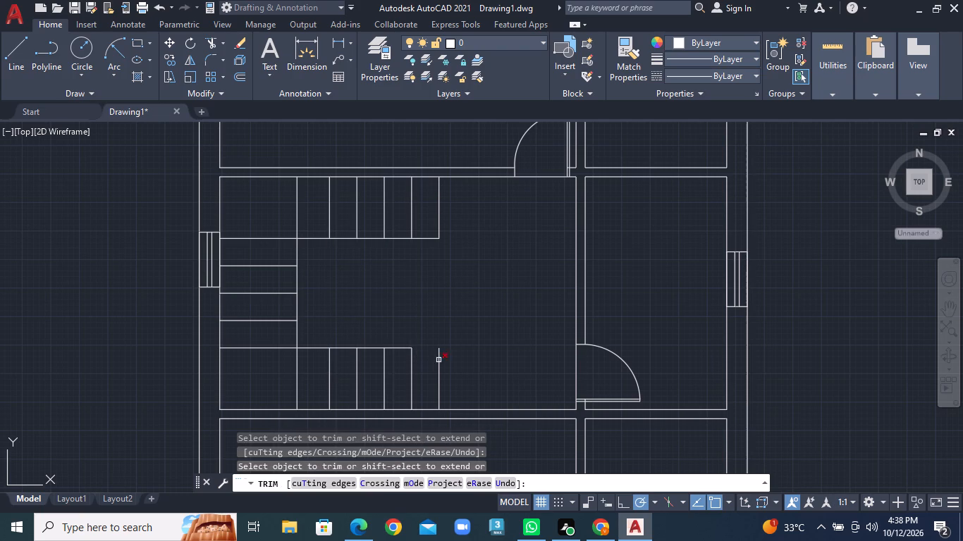
pyautogui.click(441, 363)
pyautogui.click(396, 348)
pyautogui.click(412, 355)
# Draw diagonal lines across the stair's upper and lower corner landings, each from the outer wall corner to the inner corner.
pyautogui.click(12, 54)
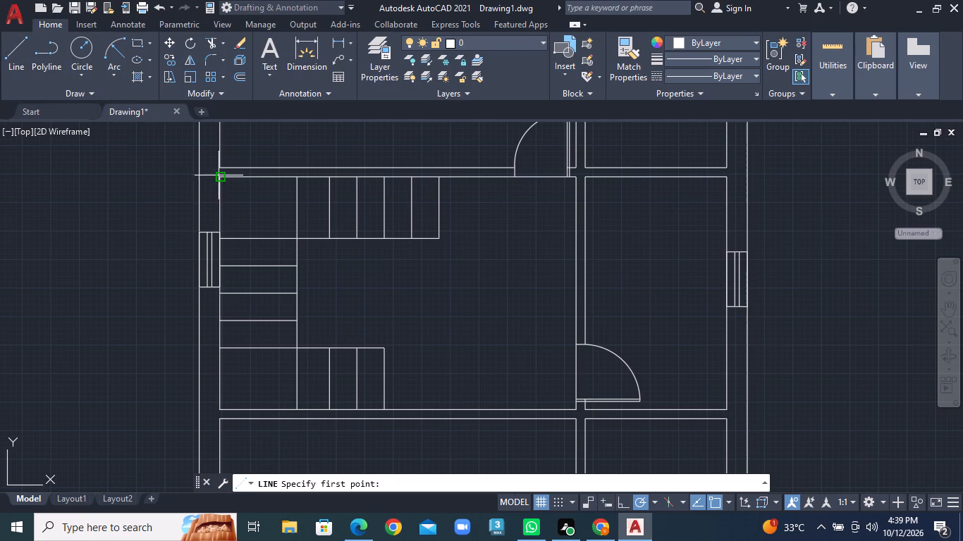
pyautogui.click(219, 175)
pyautogui.click(298, 239)
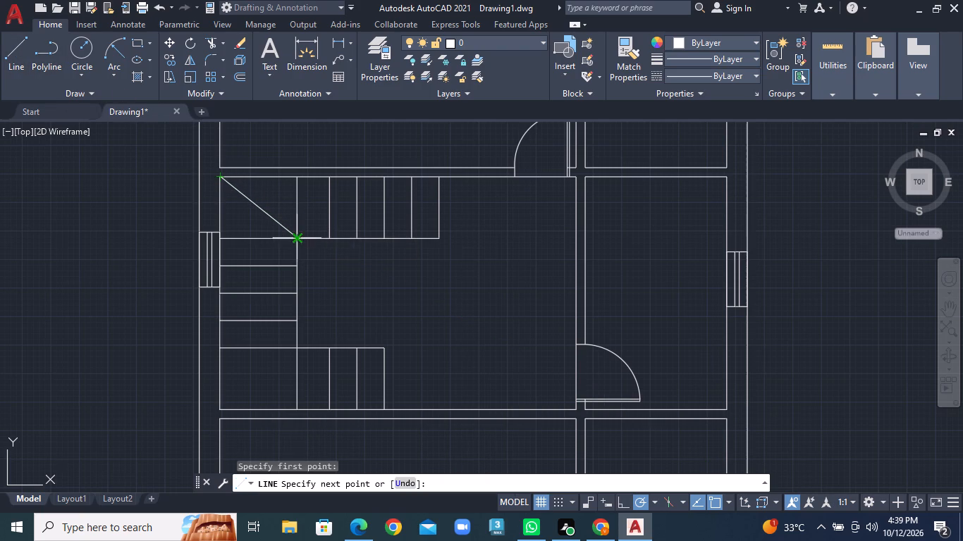
pyautogui.rightClick(298, 239)
pyautogui.click(316, 241)
pyautogui.rightClick(363, 293)
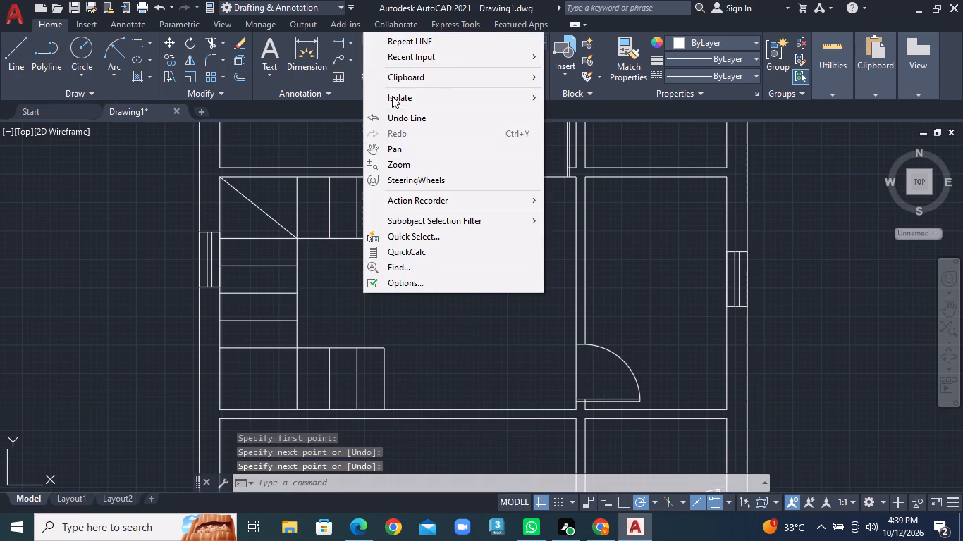
pyautogui.click(409, 40)
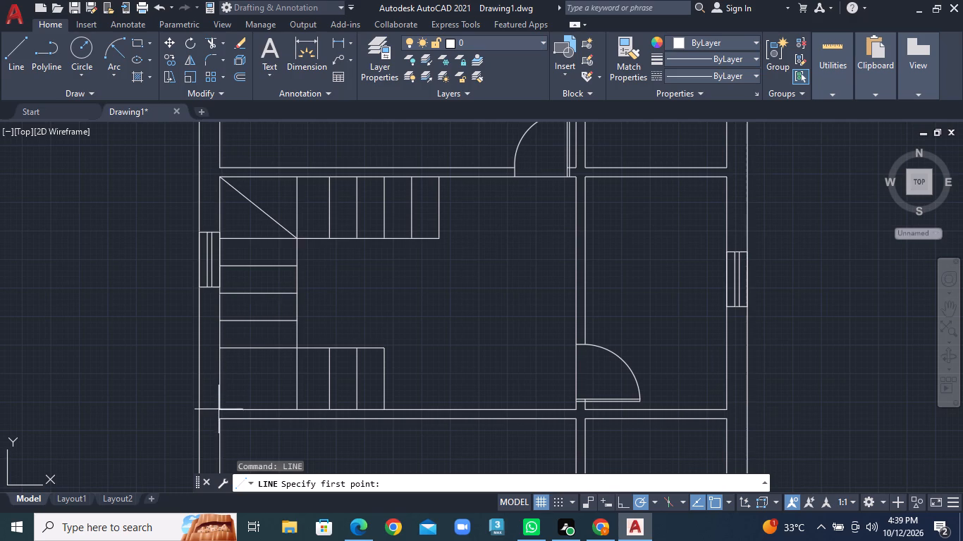
pyautogui.click(219, 410)
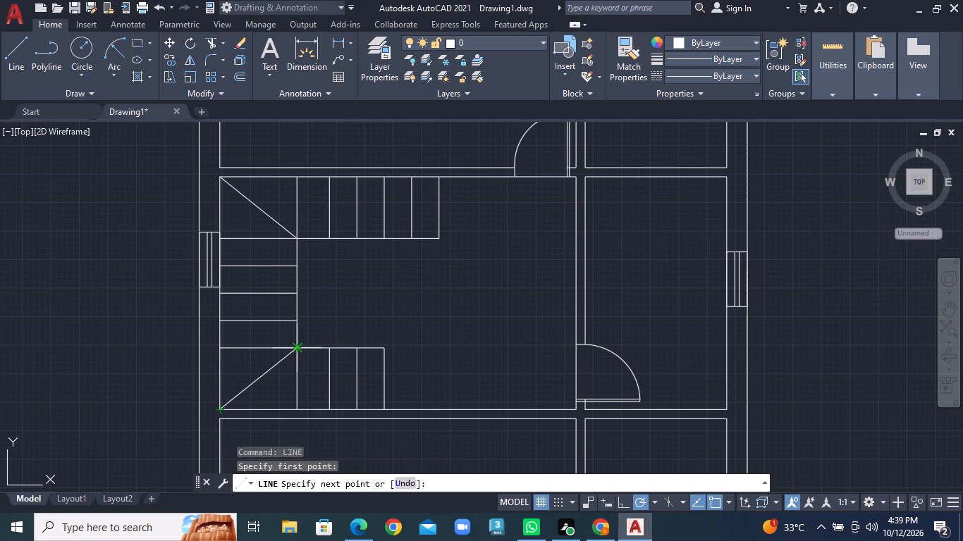
pyautogui.click(293, 347)
pyautogui.rightClick(293, 347)
pyautogui.click(326, 354)
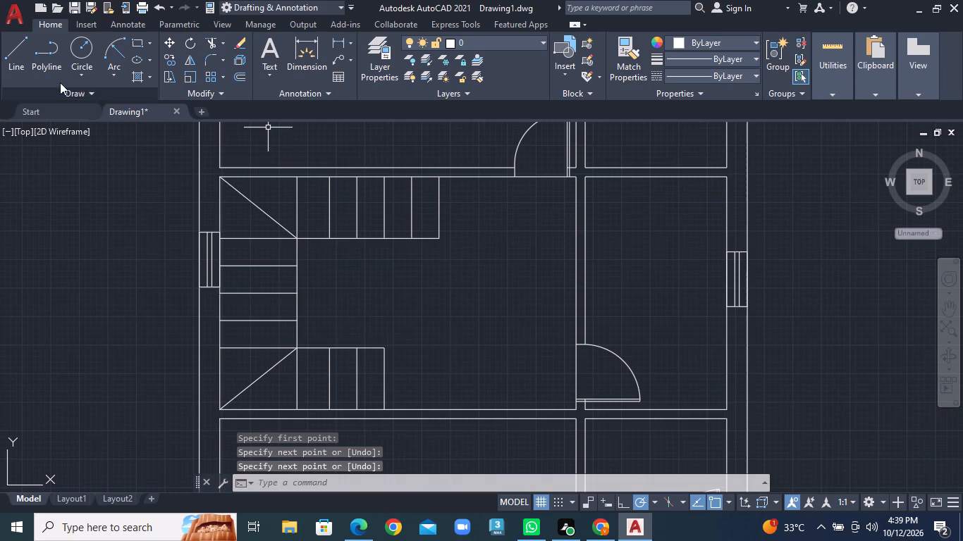
# Draw the stair's centre path line from the lower flight's end through both diagonals' midpoints to the upper flight's second riser past the corner.
pyautogui.click(13, 56)
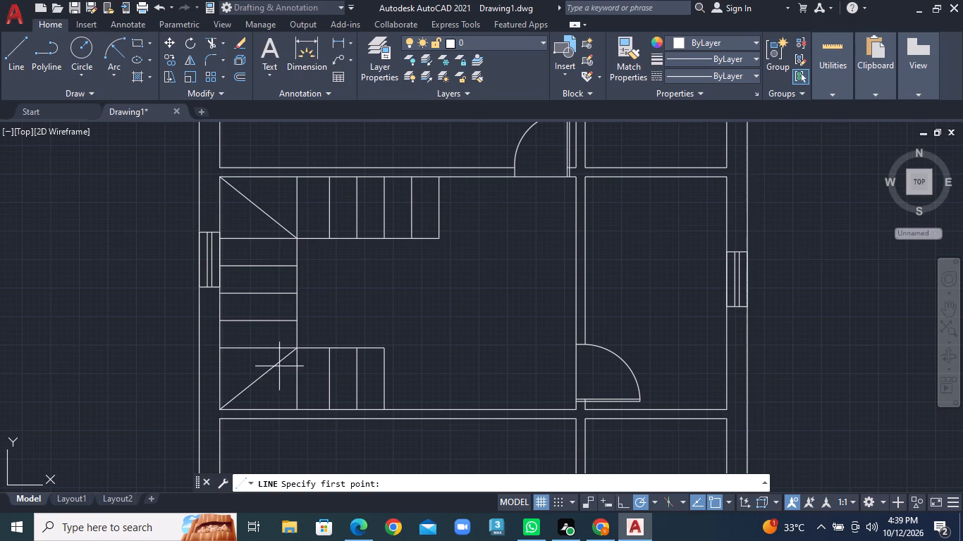
pyautogui.click(384, 376)
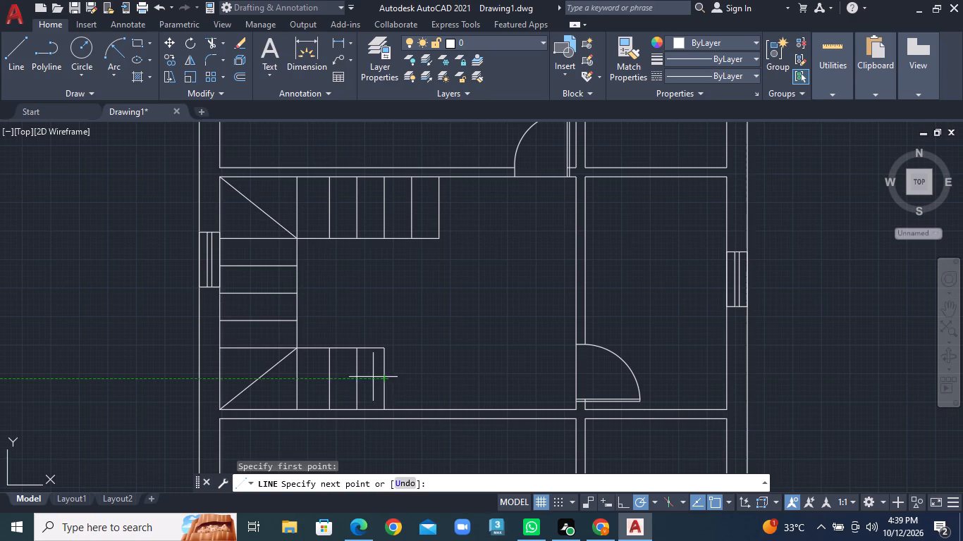
pyautogui.click(262, 380)
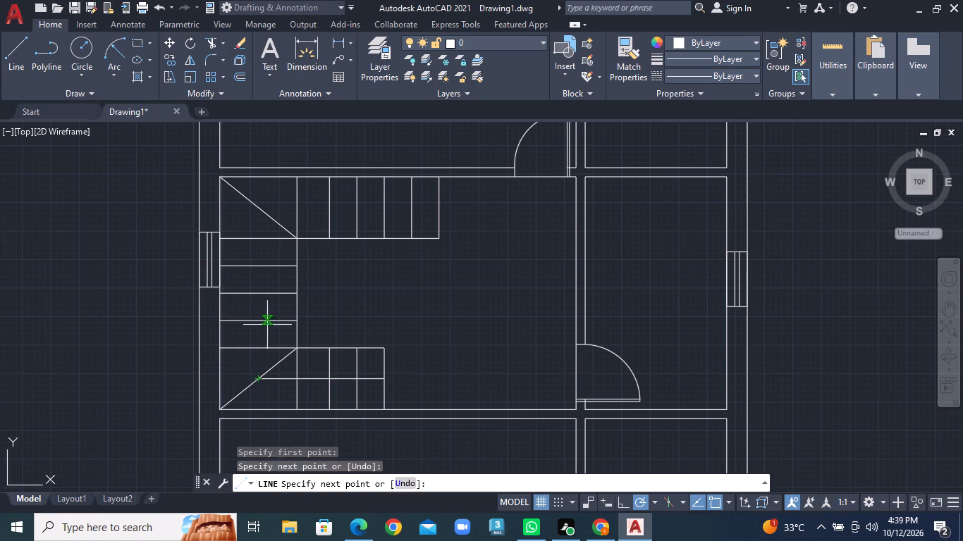
pyautogui.click(255, 208)
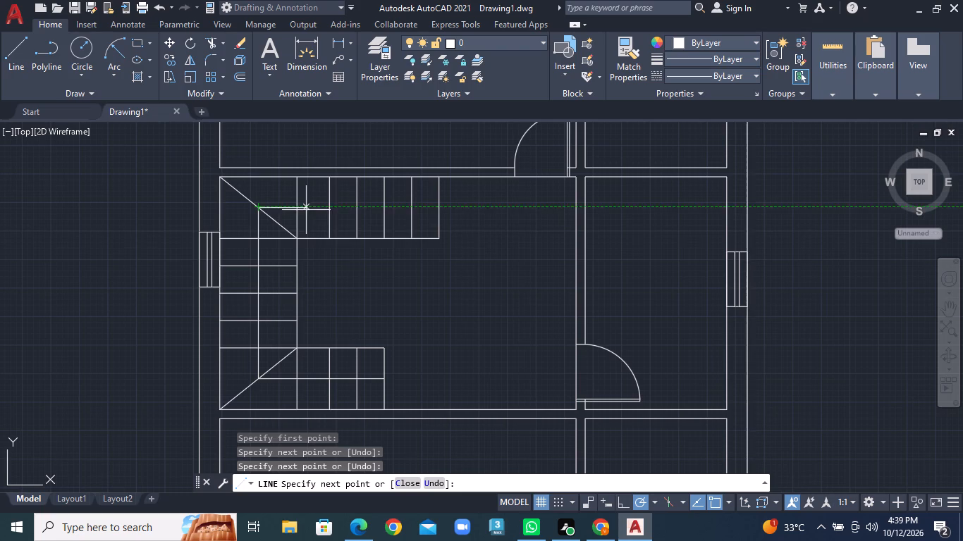
pyautogui.click(359, 210)
pyautogui.rightClick(359, 210)
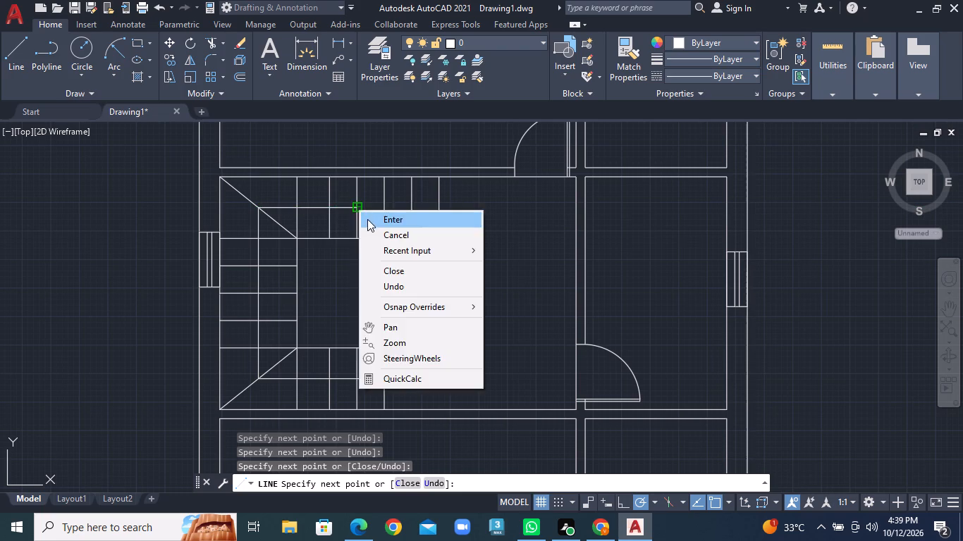
pyautogui.click(368, 220)
# Draw a triangular arrowhead at the upper flight end of the stair path line, using a short vertical base and two sloped sides.
pyautogui.click(16, 57)
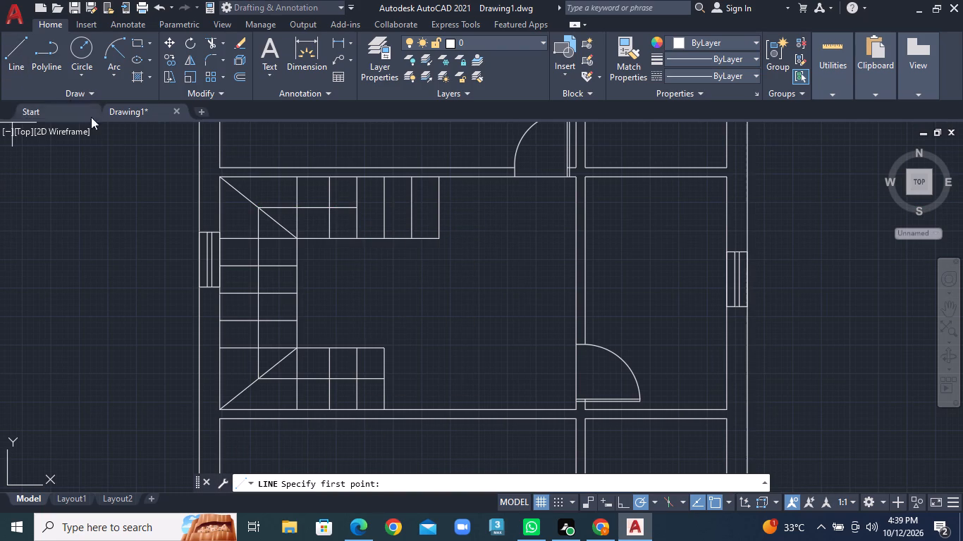
pyautogui.scroll(1, 367, 223)
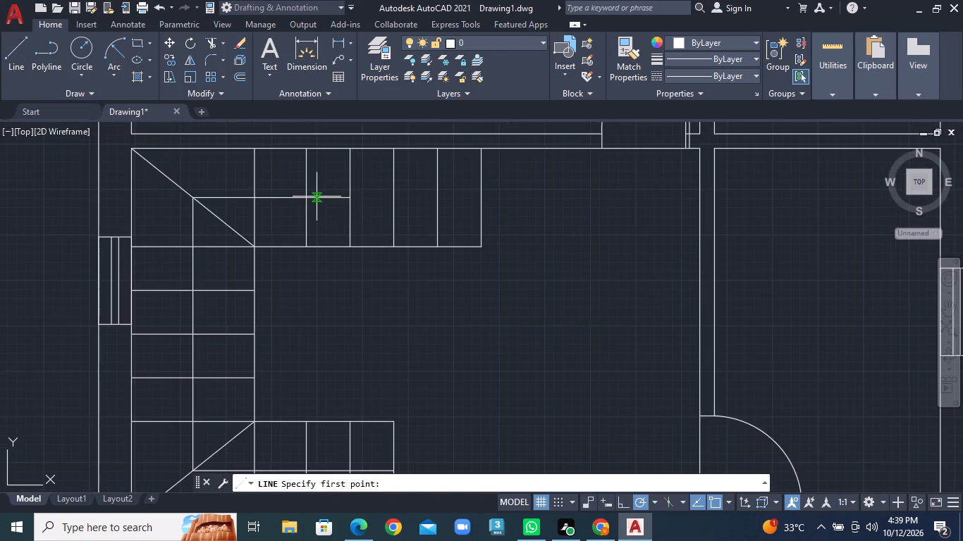
pyautogui.scroll(1, 317, 197)
pyautogui.click(348, 185)
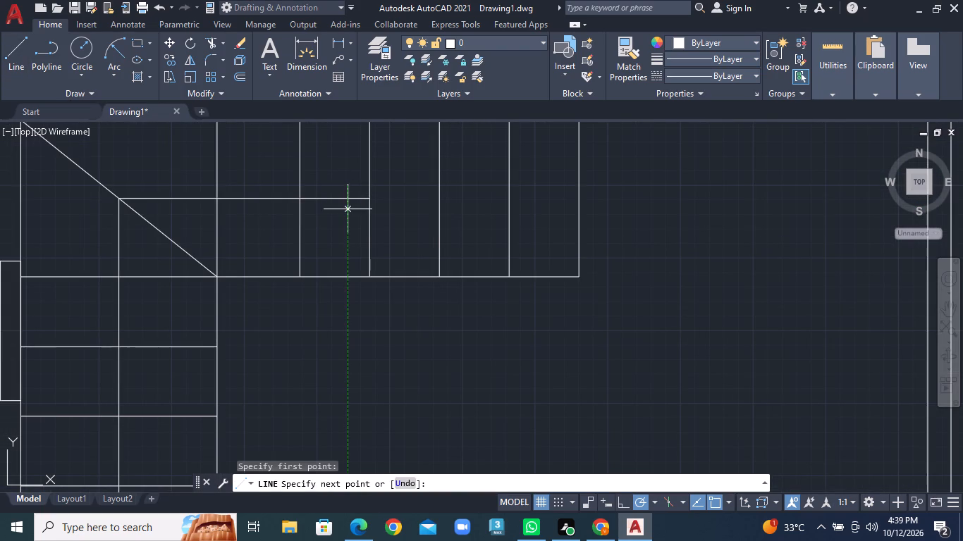
pyautogui.click(348, 211)
pyautogui.scroll(1, 348, 211)
pyautogui.rightClick(348, 211)
pyautogui.click(363, 218)
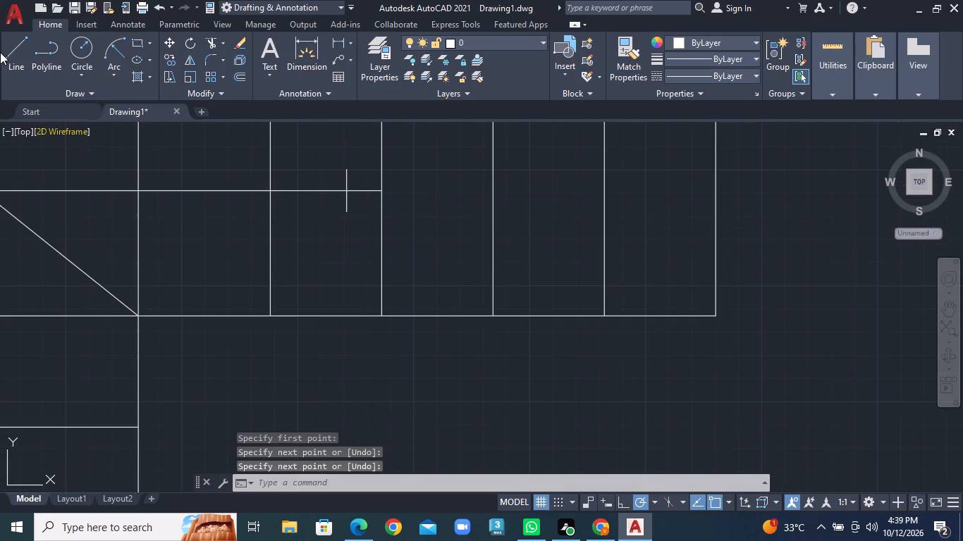
pyautogui.click(16, 59)
pyautogui.click(350, 173)
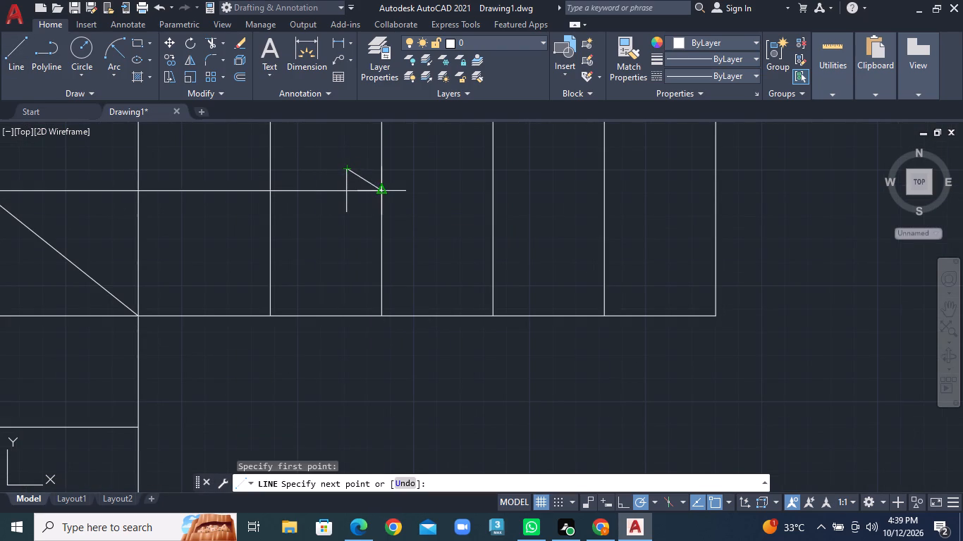
pyautogui.click(382, 194)
pyautogui.click(349, 214)
pyautogui.rightClick(349, 214)
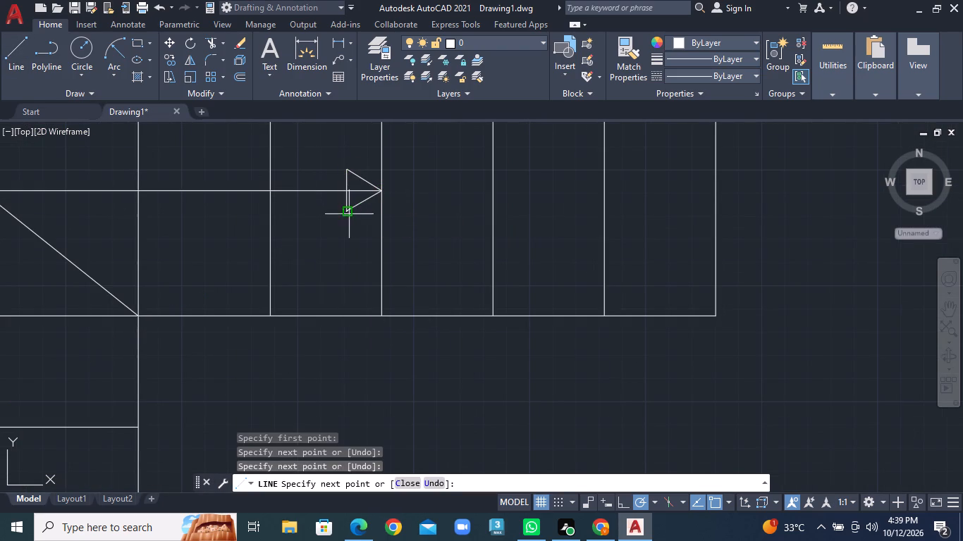
pyautogui.click(369, 221)
# In the right plan's middle room, draw a horizontal line from the vertical line's midpoint to the outer left wall's inner face.
pyautogui.scroll(-3, 470, 264)
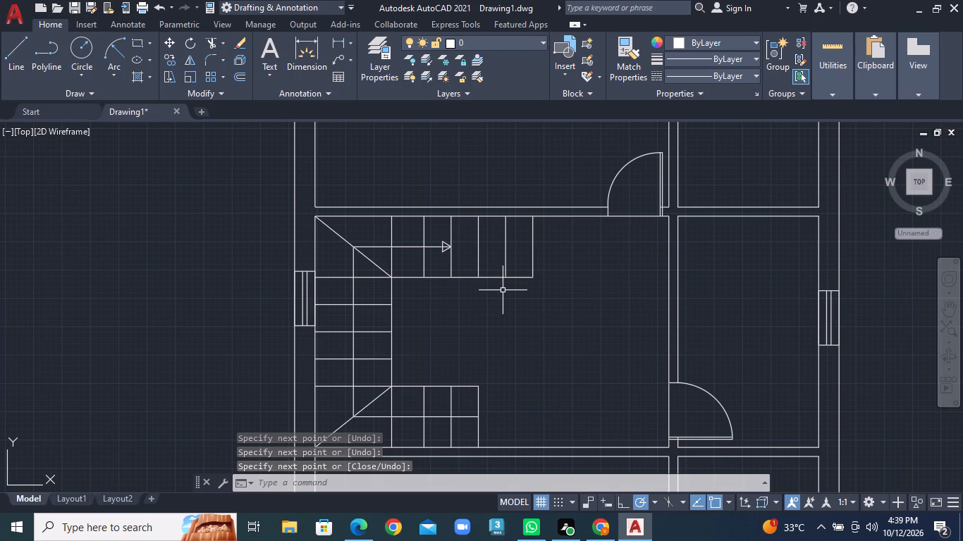
pyautogui.scroll(-3, 503, 290)
pyautogui.moveTo(642, 309); pyautogui.dragTo(355, 271, button='middle')
pyautogui.scroll(1, 450, 266)
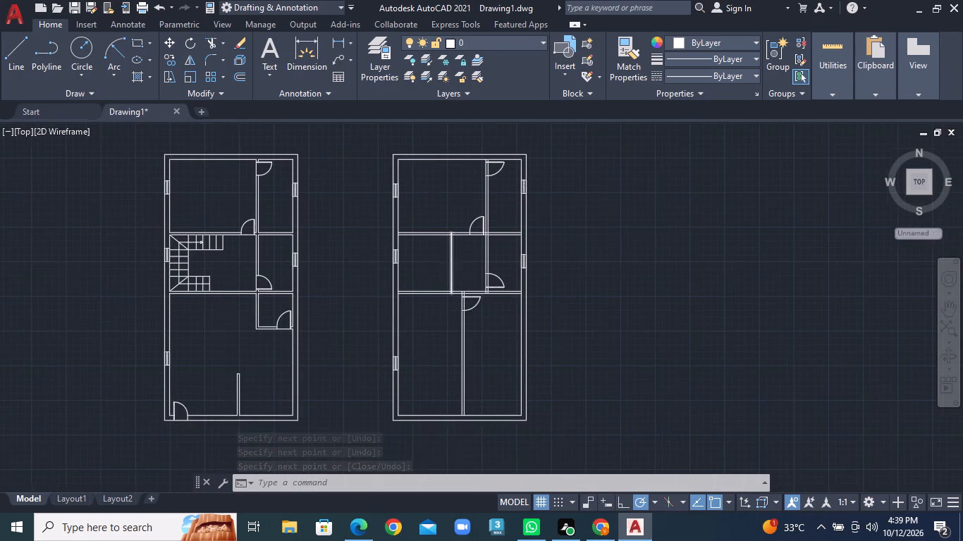
pyautogui.scroll(1, 443, 266)
pyautogui.scroll(-2, 443, 266)
pyautogui.scroll(1, 423, 268)
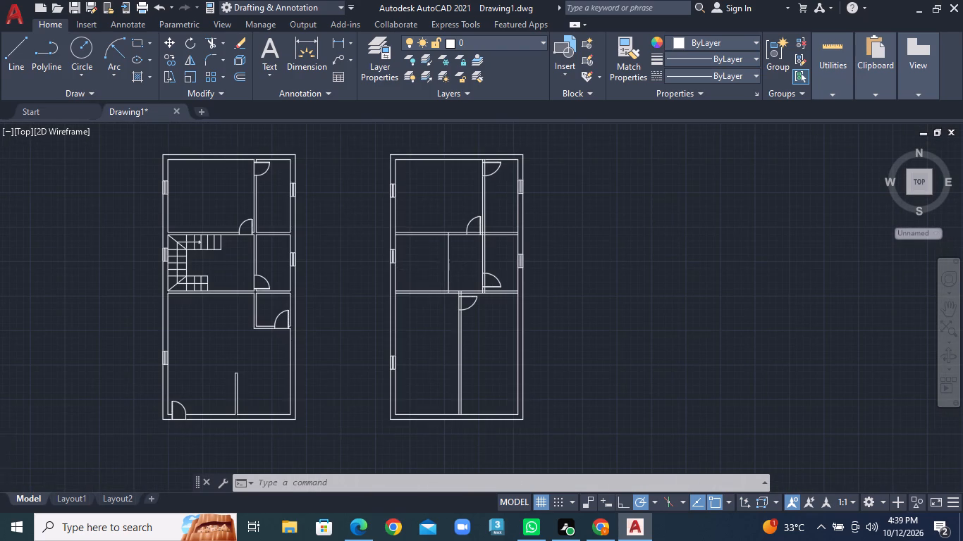
pyautogui.click(11, 54)
pyautogui.scroll(1, 365, 266)
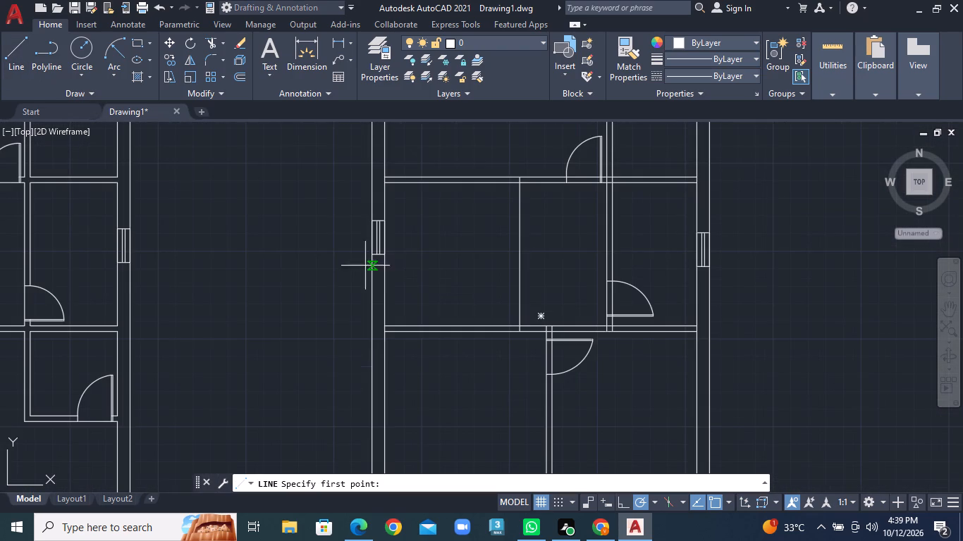
pyautogui.click(520, 255)
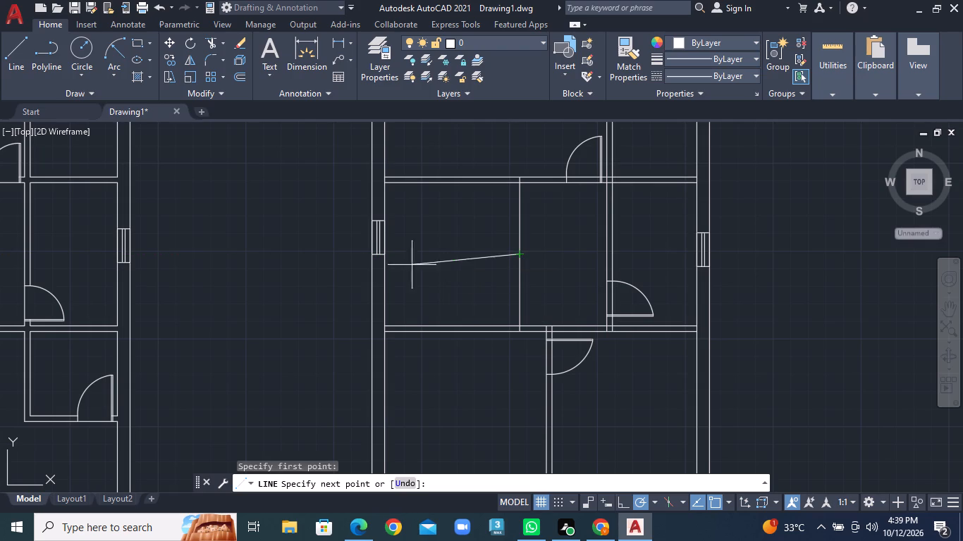
pyautogui.click(385, 256)
pyautogui.rightClick(385, 256)
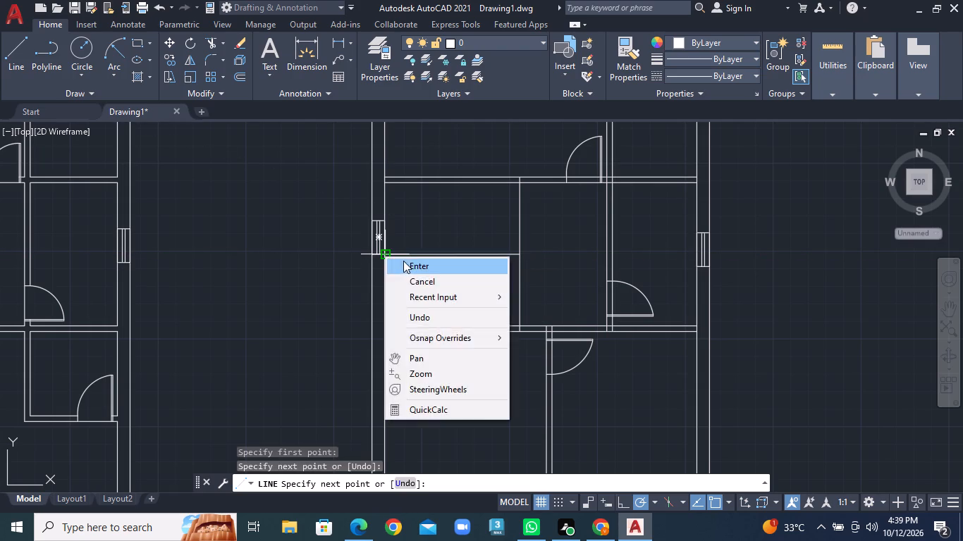
pyautogui.click(405, 261)
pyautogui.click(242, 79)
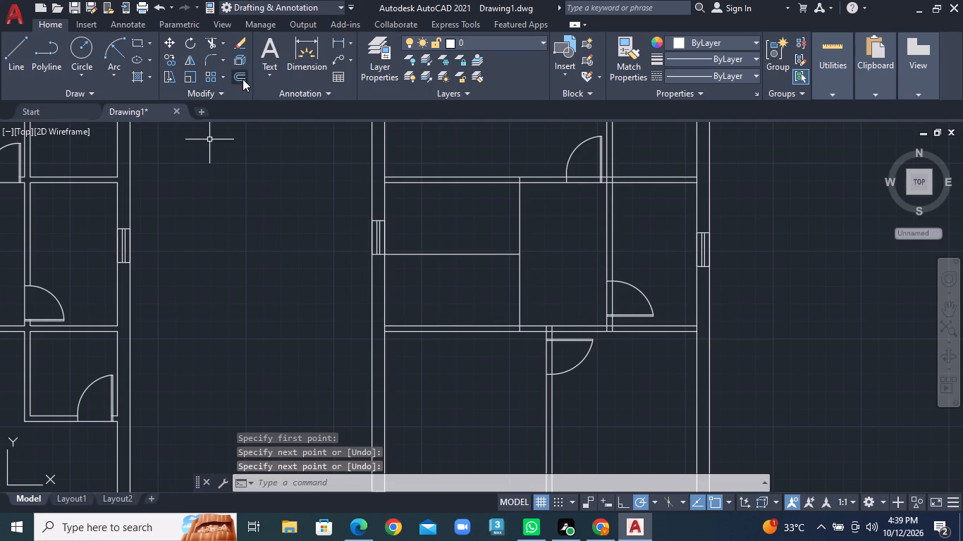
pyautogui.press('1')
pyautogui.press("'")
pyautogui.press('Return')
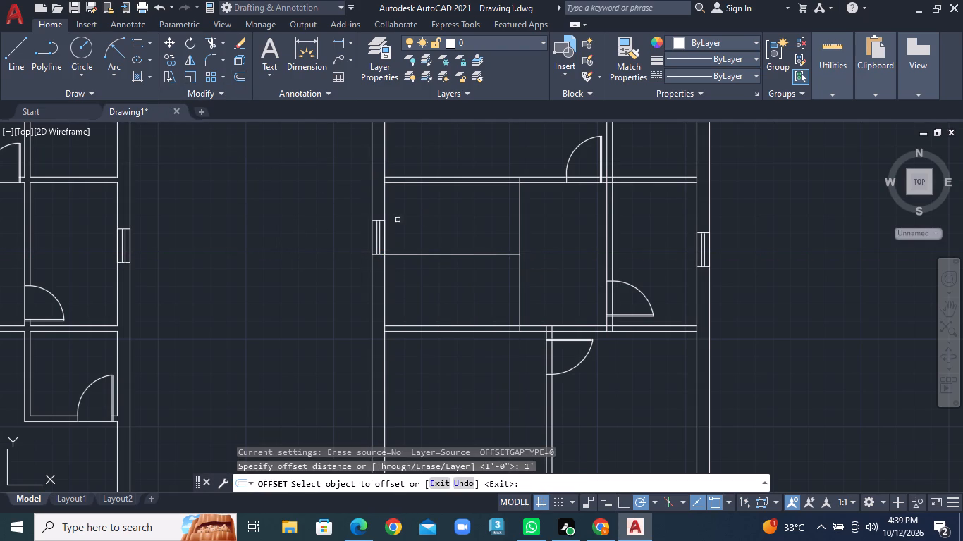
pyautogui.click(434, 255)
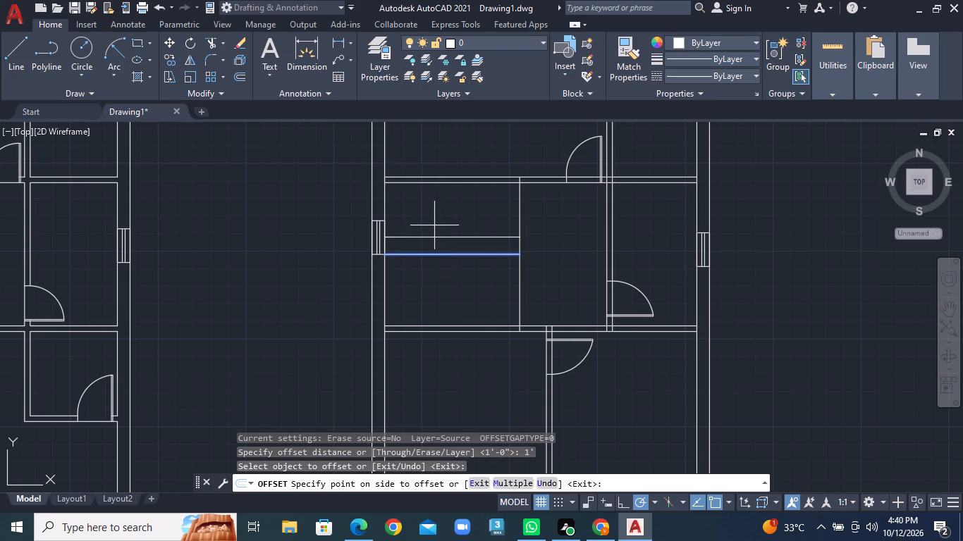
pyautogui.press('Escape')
# Offset the horizontal centre line in the right plan's middle room 2' upward and 2' downward.
pyautogui.moveTo(434, 239); pyautogui.dragTo(568, 242, button='middle')
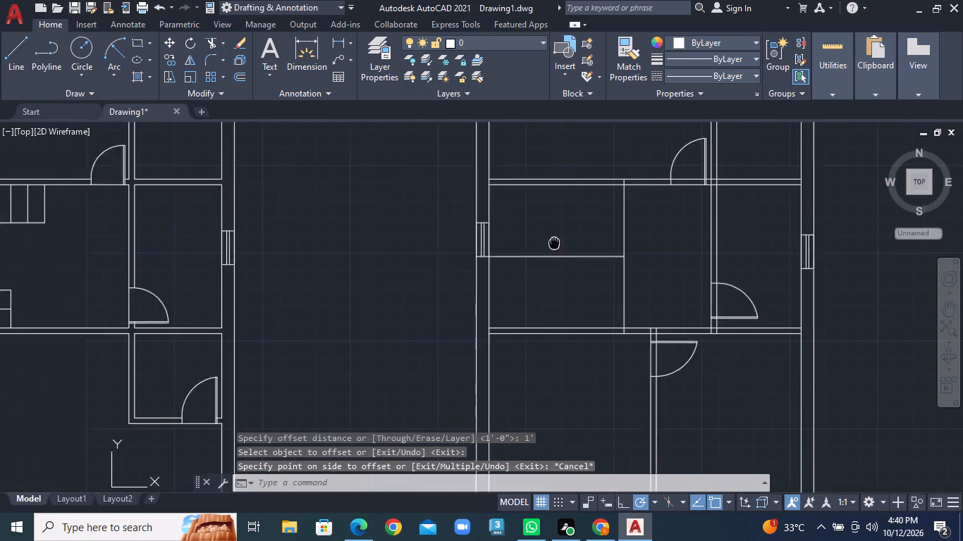
pyautogui.moveTo(568, 242); pyautogui.dragTo(575, 242, button='middle')
pyautogui.scroll(-2, 405, 254)
pyautogui.moveTo(465, 278); pyautogui.dragTo(438, 269, button='middle')
pyautogui.scroll(2, 460, 239)
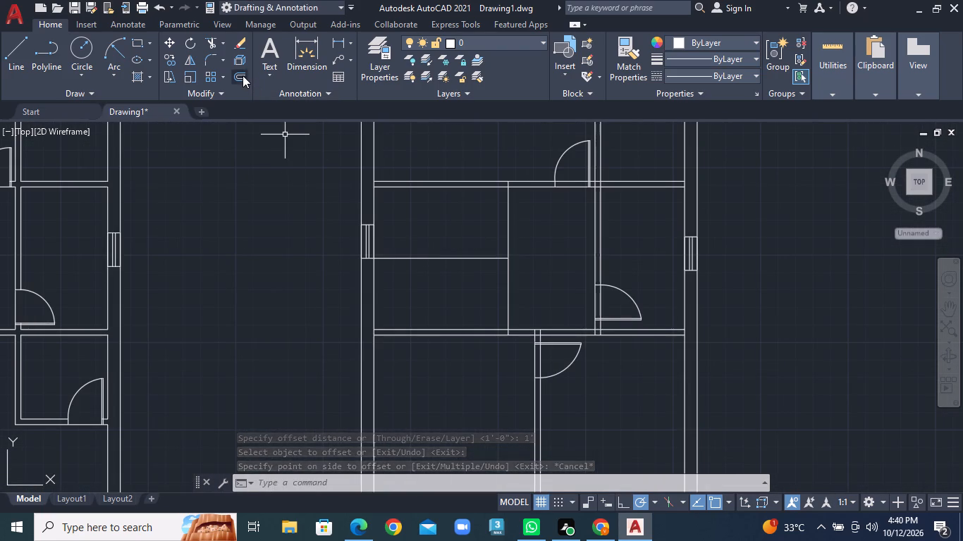
pyautogui.click(243, 75)
pyautogui.press('2')
pyautogui.press("'")
pyautogui.press('Return')
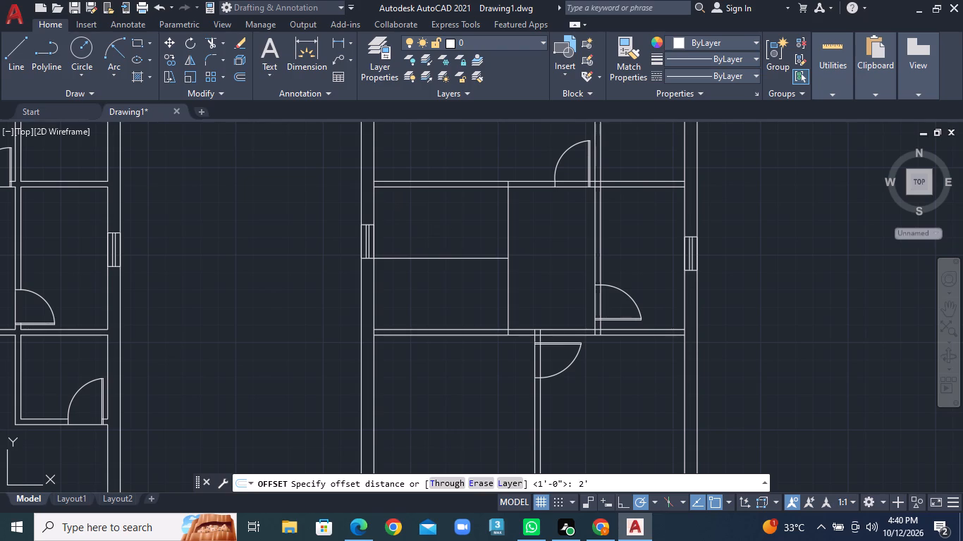
pyautogui.click(441, 259)
pyautogui.click(442, 240)
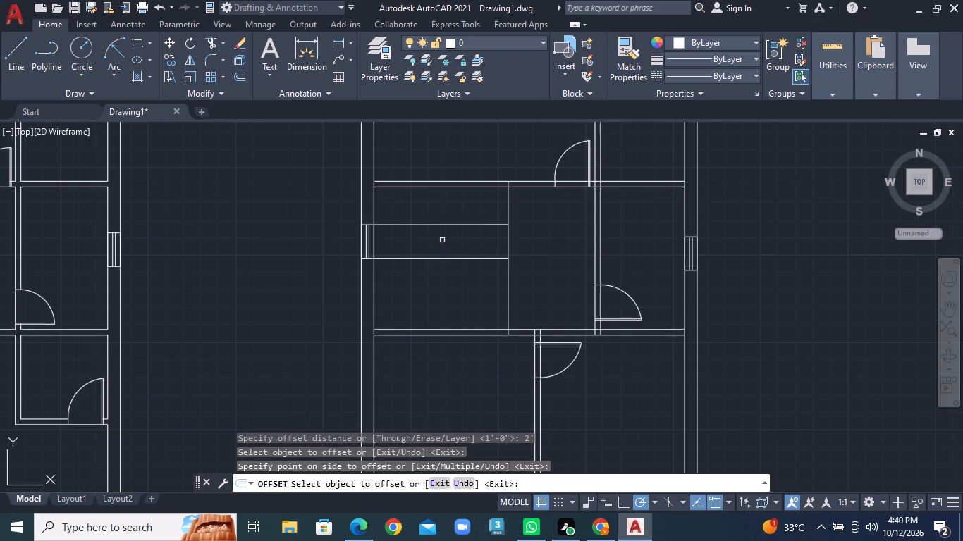
pyautogui.click(443, 259)
pyautogui.click(442, 284)
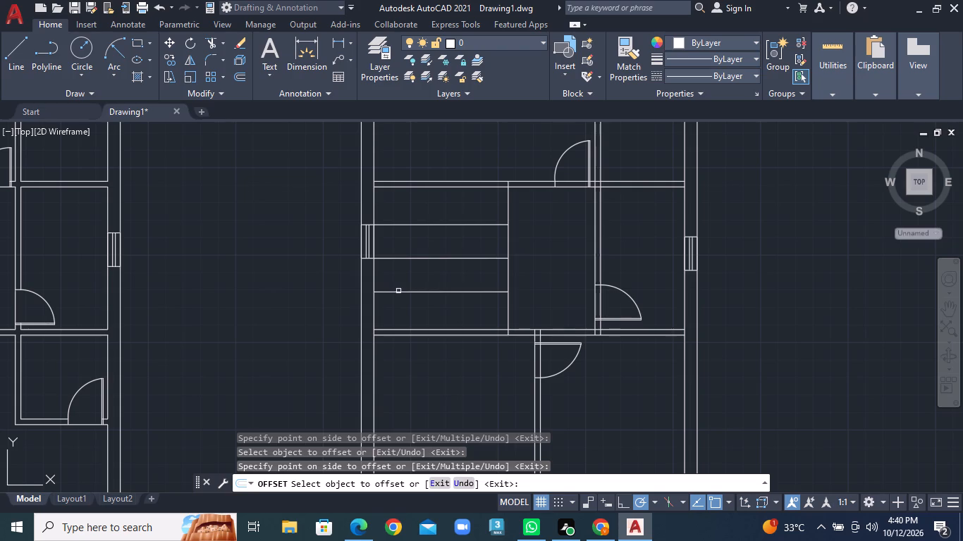
# Offset the middle room's vertical stair line toward the outer left wall five times in succession, spacing the copies 1' apart.
pyautogui.click(21, 63)
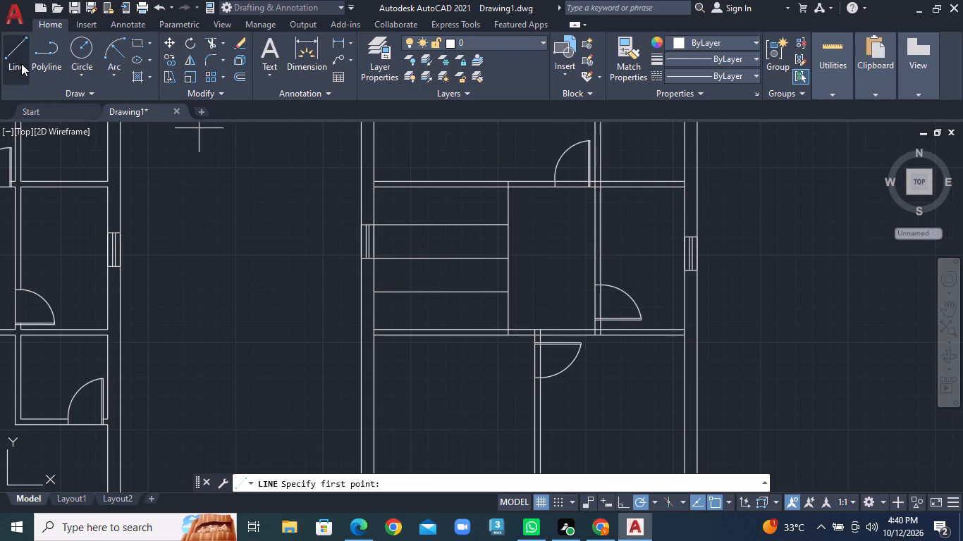
pyautogui.click(240, 75)
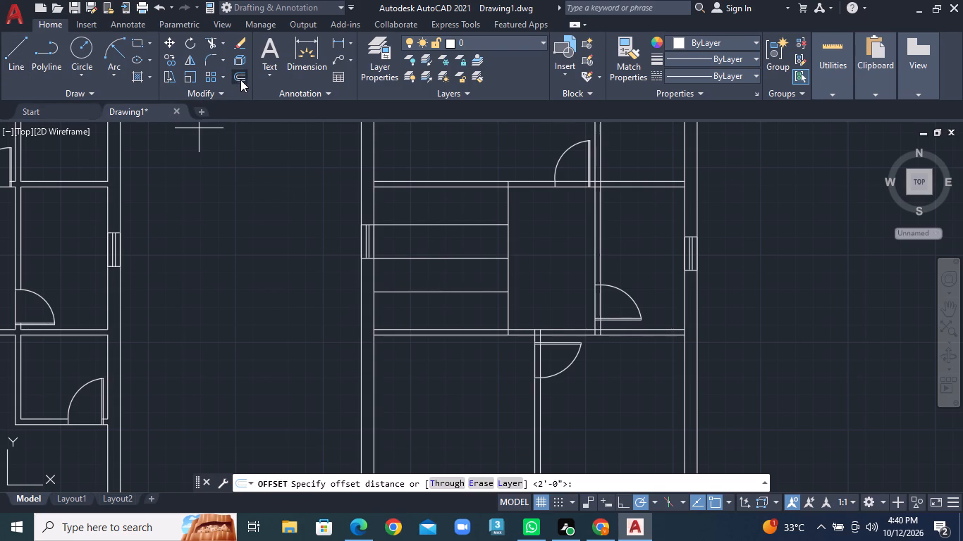
pyautogui.press('1')
pyautogui.press("'")
pyautogui.press('Return')
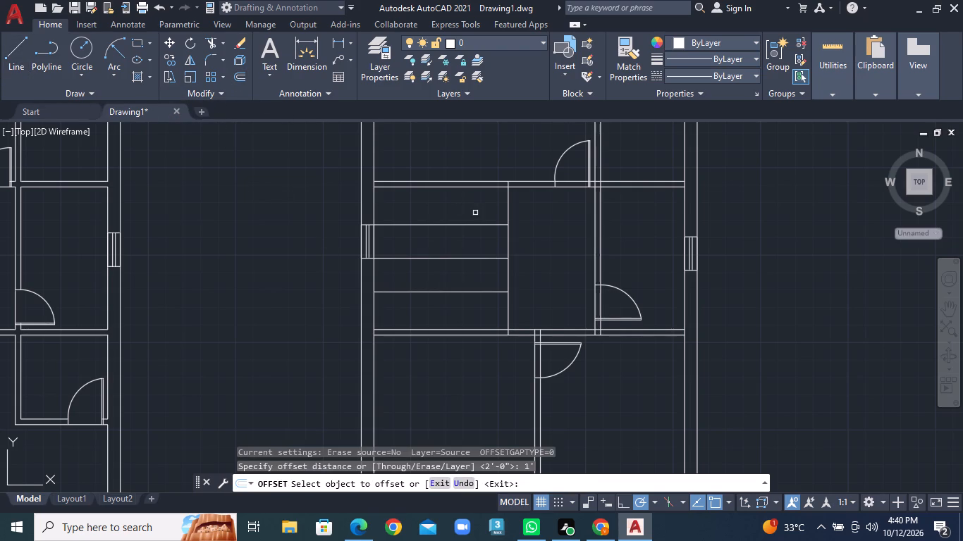
pyautogui.click(508, 210)
pyautogui.doubleClick(478, 210)
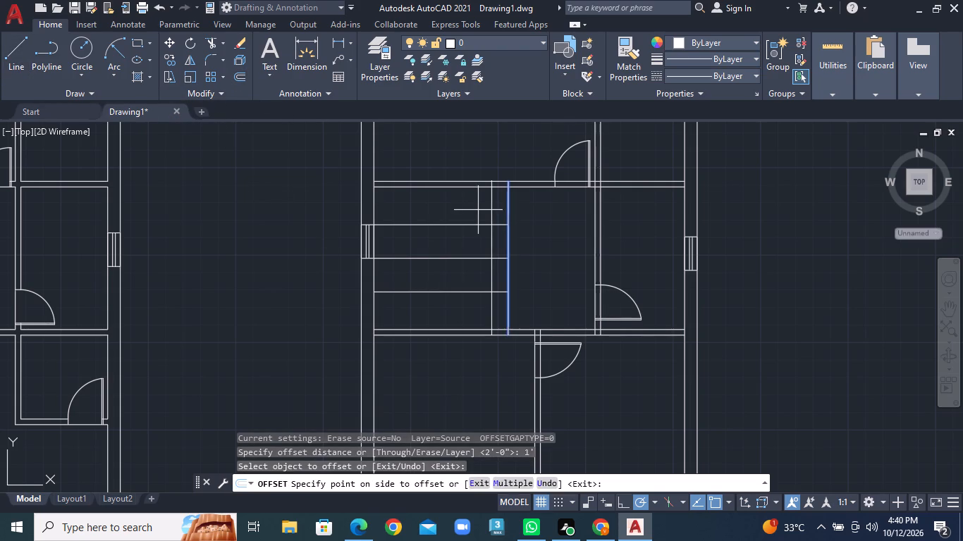
pyautogui.click(492, 209)
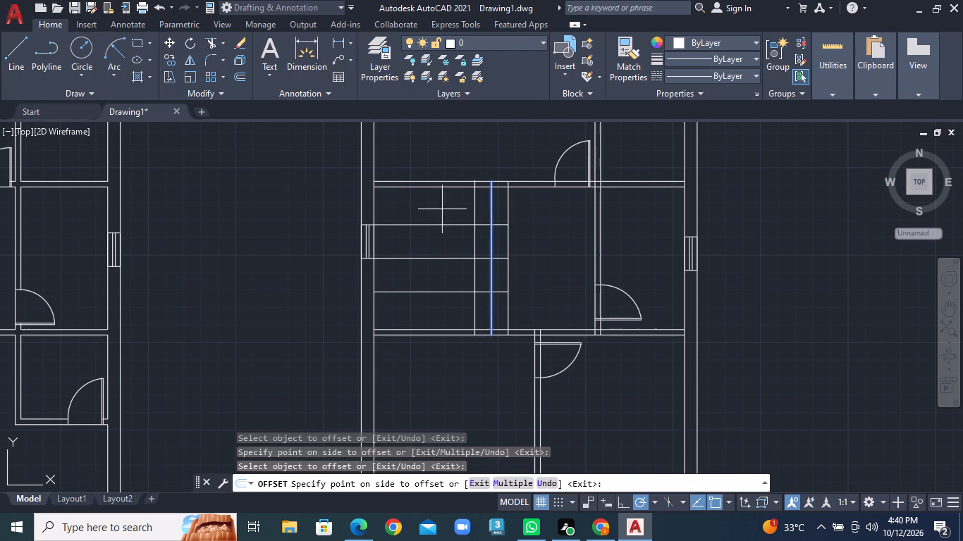
pyautogui.click(428, 208)
pyautogui.click(475, 206)
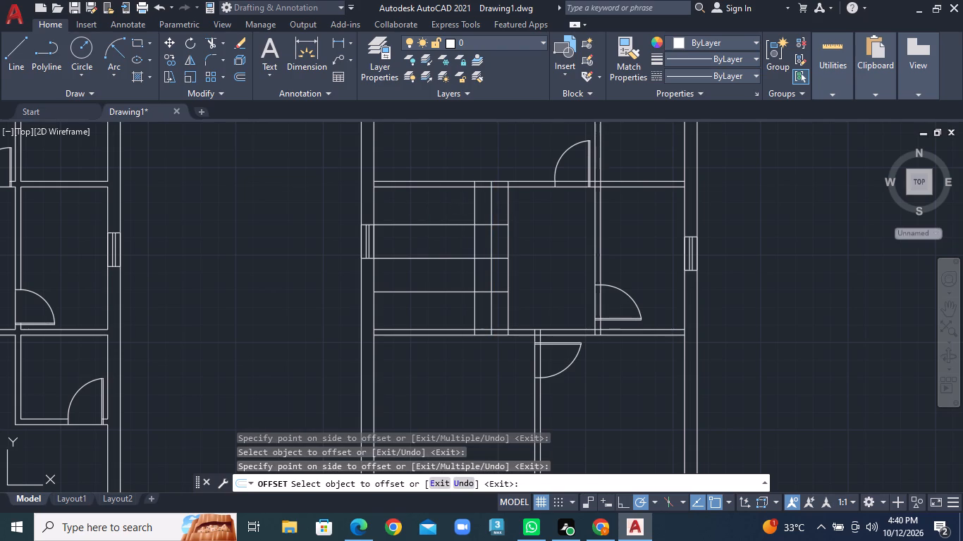
pyautogui.click(442, 207)
pyautogui.click(458, 207)
pyautogui.click(415, 209)
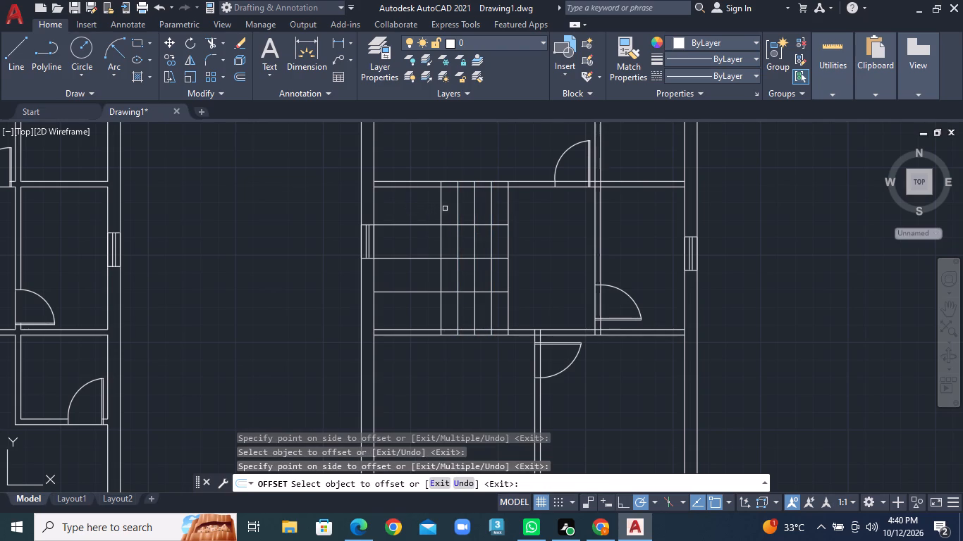
pyautogui.click(443, 209)
pyautogui.click(420, 211)
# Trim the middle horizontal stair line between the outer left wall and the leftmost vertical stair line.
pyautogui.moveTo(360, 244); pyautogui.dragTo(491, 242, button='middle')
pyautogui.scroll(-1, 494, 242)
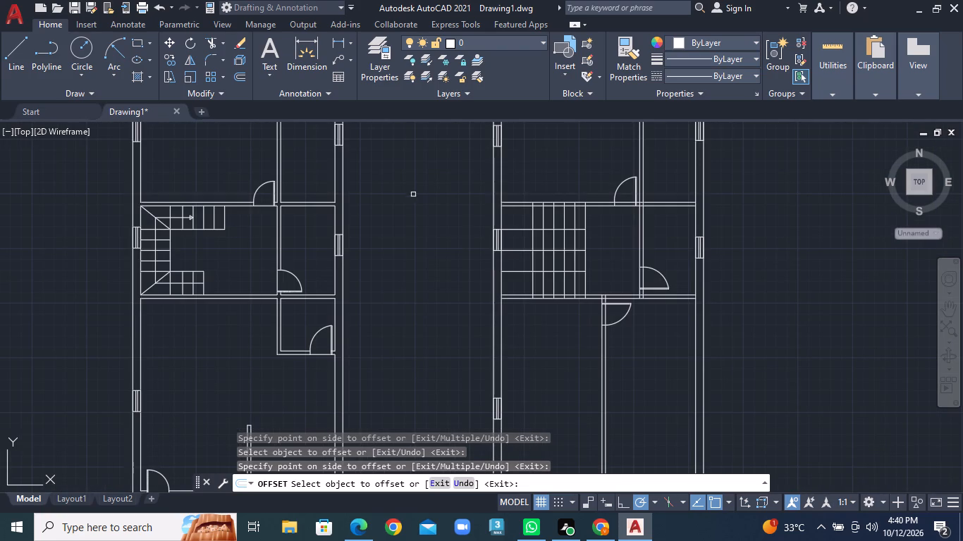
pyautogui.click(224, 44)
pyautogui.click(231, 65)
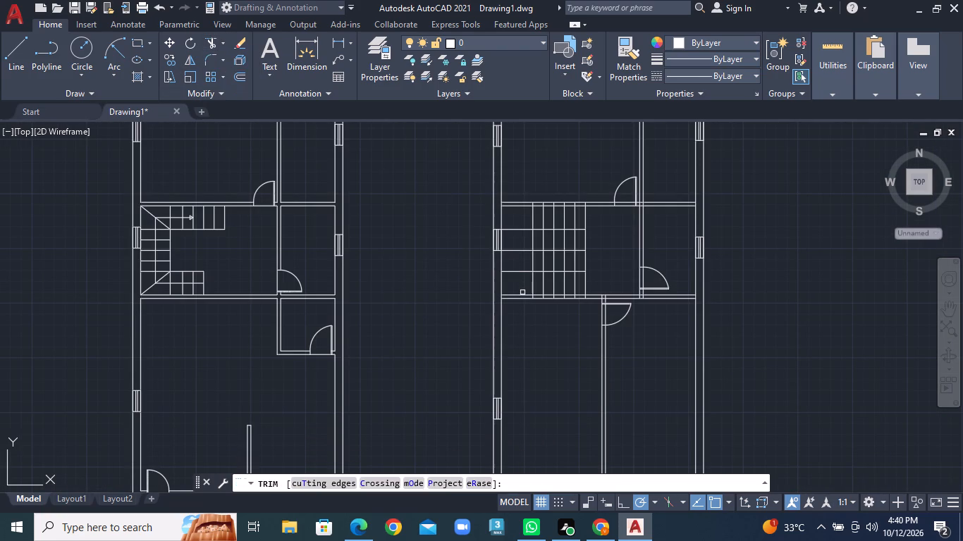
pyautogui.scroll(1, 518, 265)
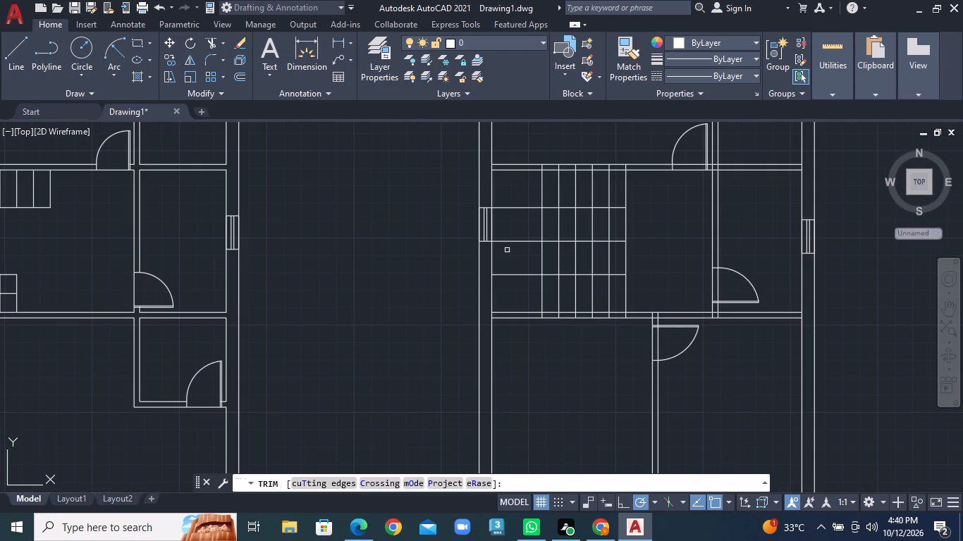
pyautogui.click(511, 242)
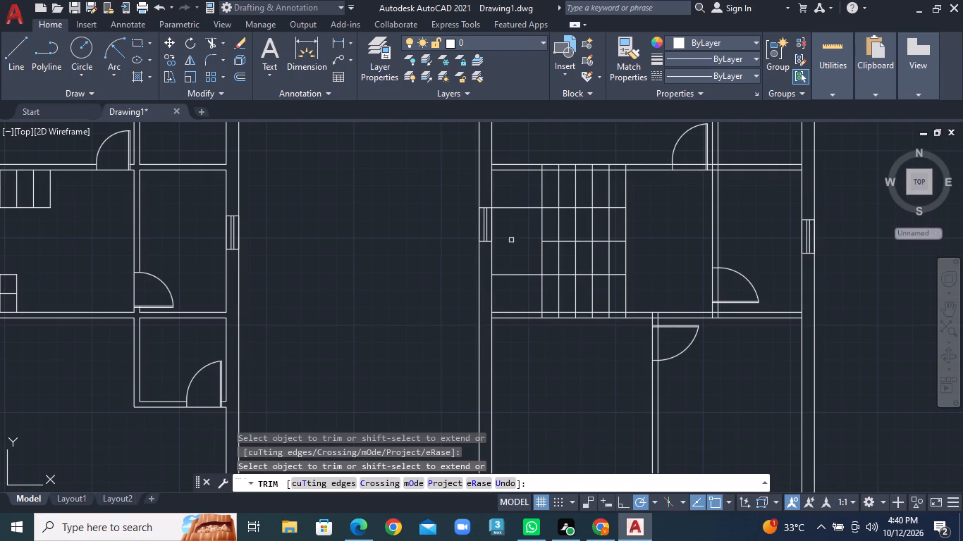
# Offset the stair's upper horizontal line downward three times in succession at 1' spacing, stopping 1' above the lower horizontal line.
pyautogui.click(240, 77)
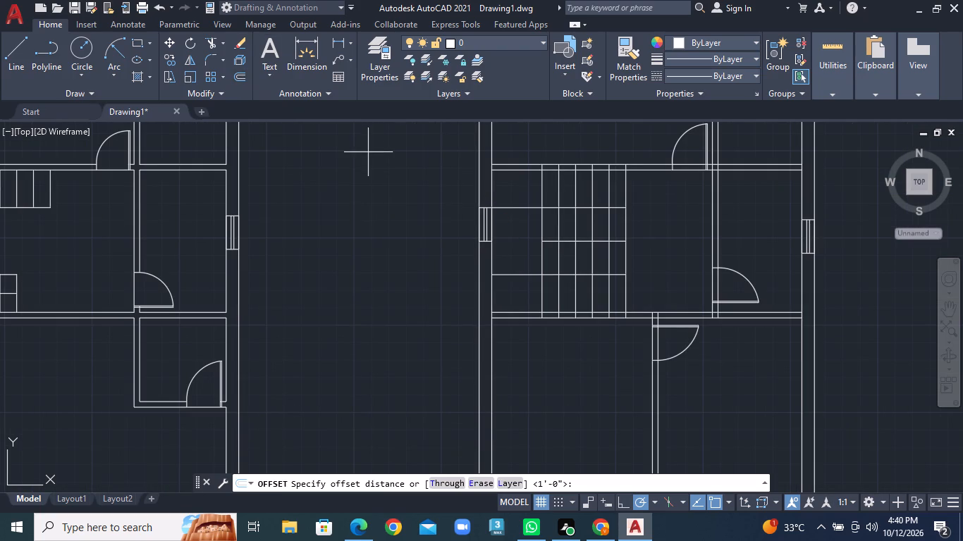
pyautogui.write("1'")
pyautogui.press('Return')
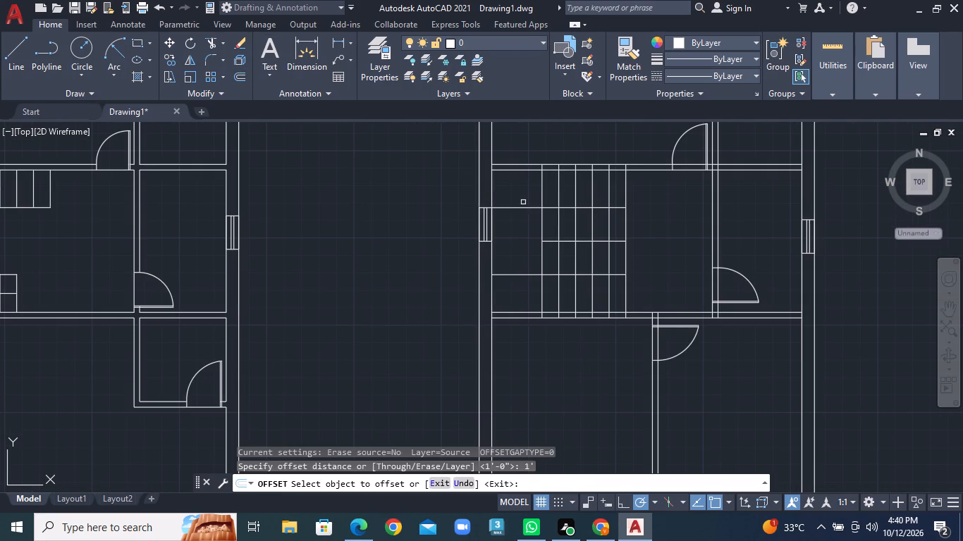
pyautogui.click(518, 207)
pyautogui.click(518, 229)
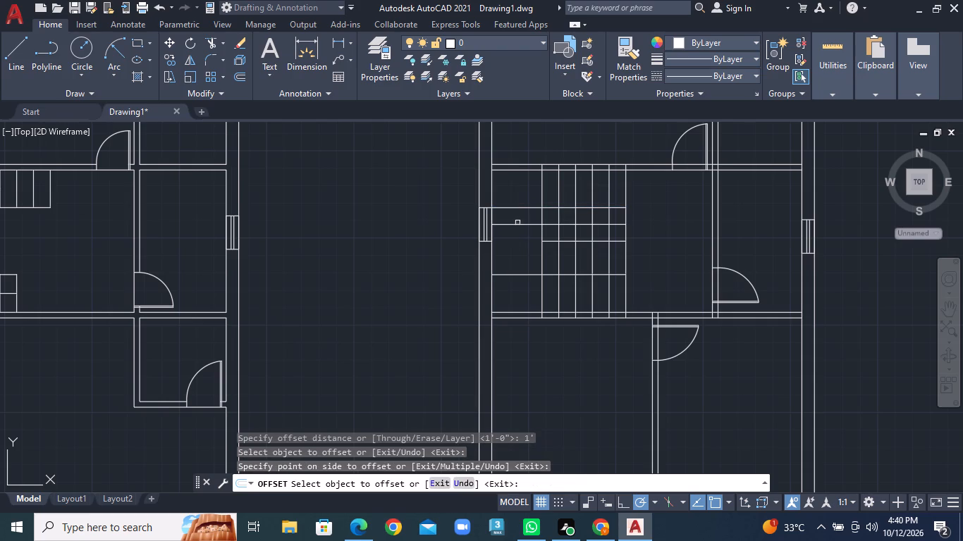
pyautogui.click(517, 223)
pyautogui.click(517, 248)
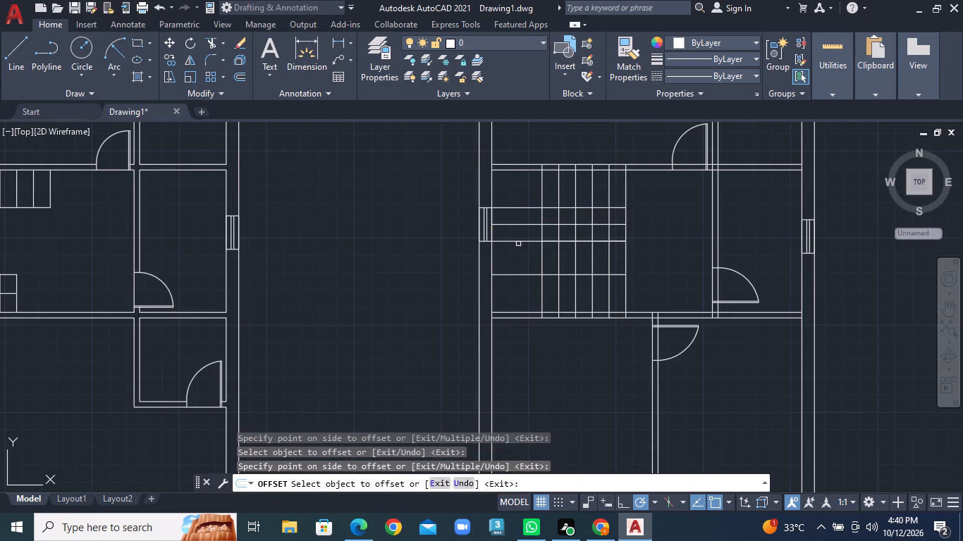
pyautogui.click(512, 244)
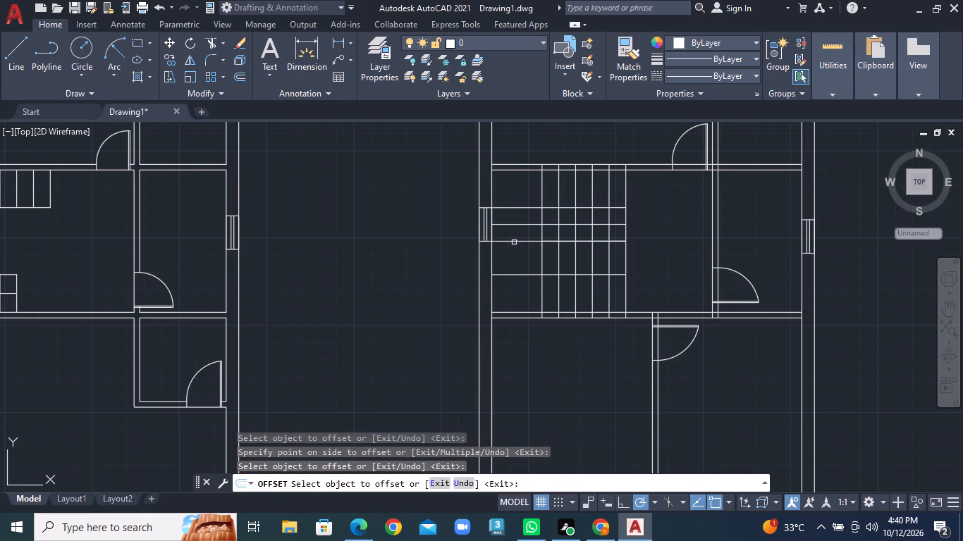
pyautogui.click(514, 242)
pyautogui.click(517, 254)
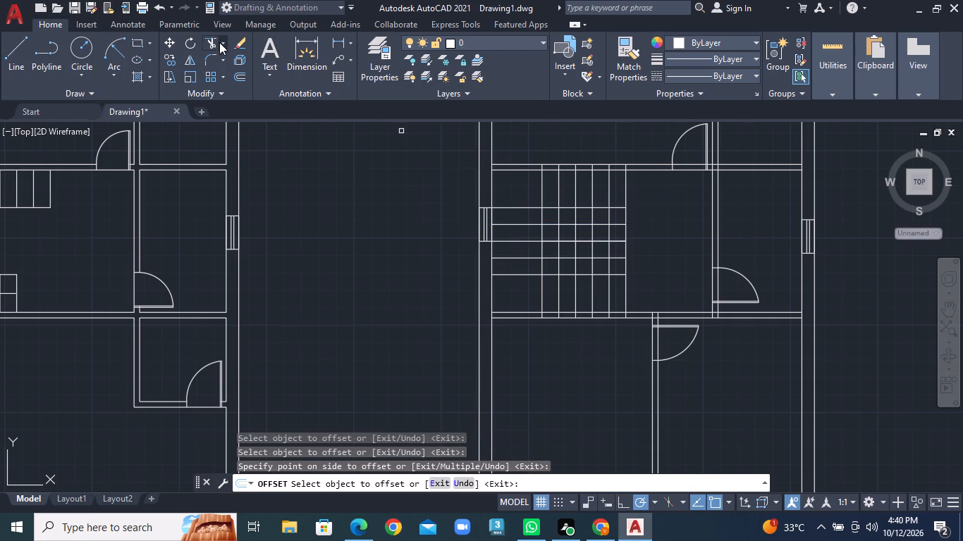
# Trim the vertical stair lines, except the leftmost, out of the area between the upper and lower flights.
pyautogui.click(219, 42)
pyautogui.click(236, 64)
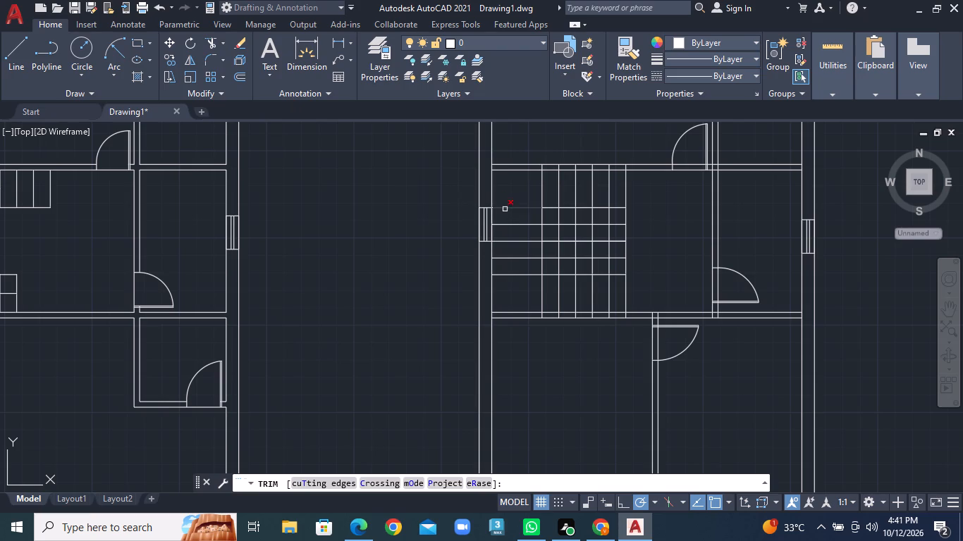
pyautogui.click(560, 216)
pyautogui.click(574, 216)
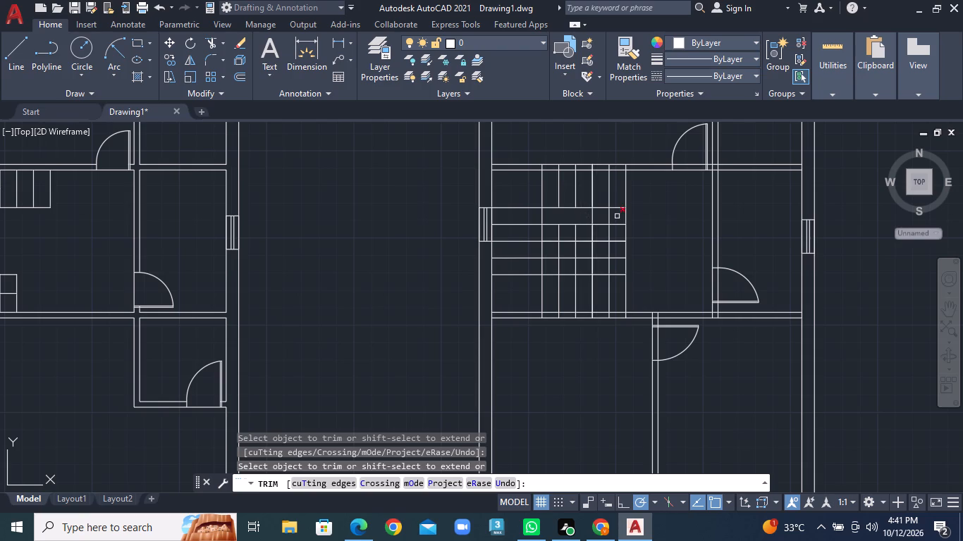
pyautogui.click(640, 216)
pyautogui.click(579, 220)
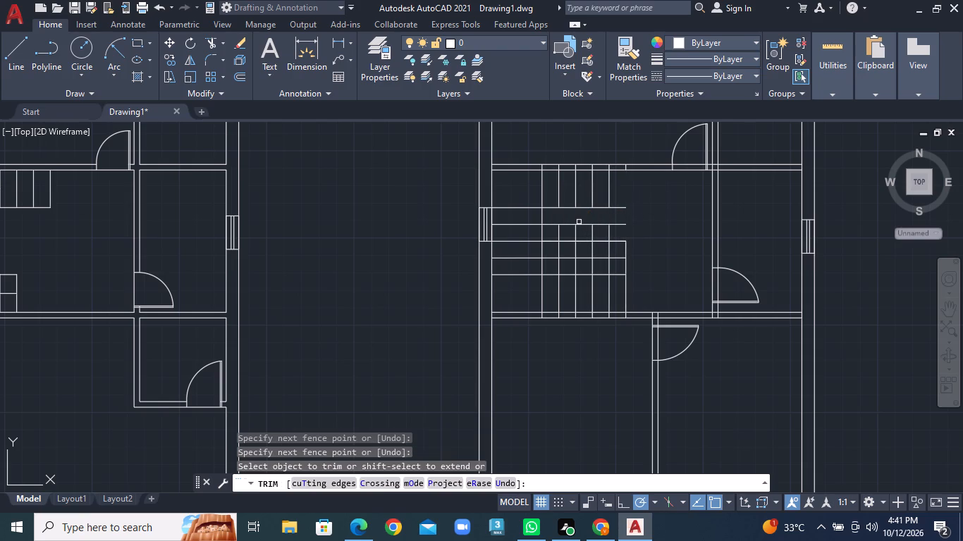
pyautogui.hotkey('ctrl', 'z')
pyautogui.click(639, 218)
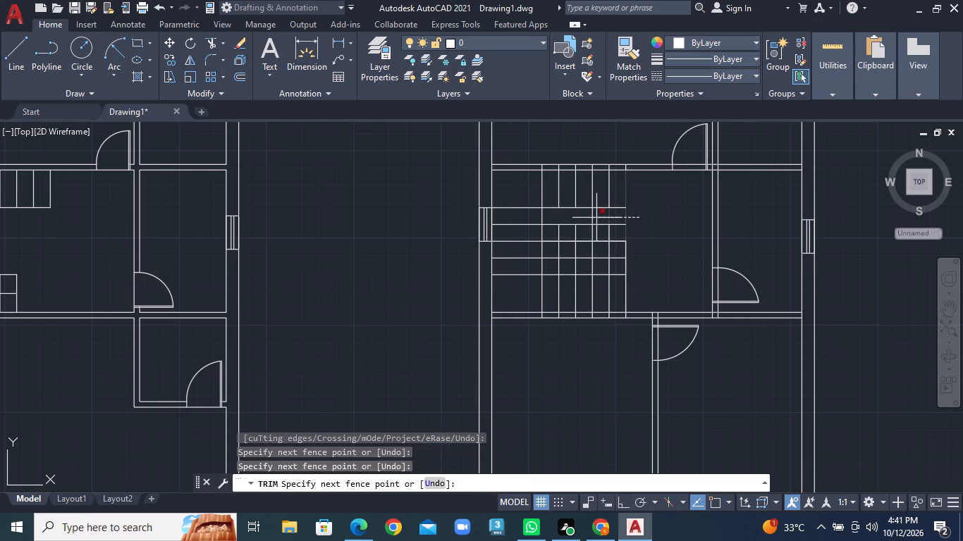
pyautogui.click(587, 218)
pyautogui.click(621, 237)
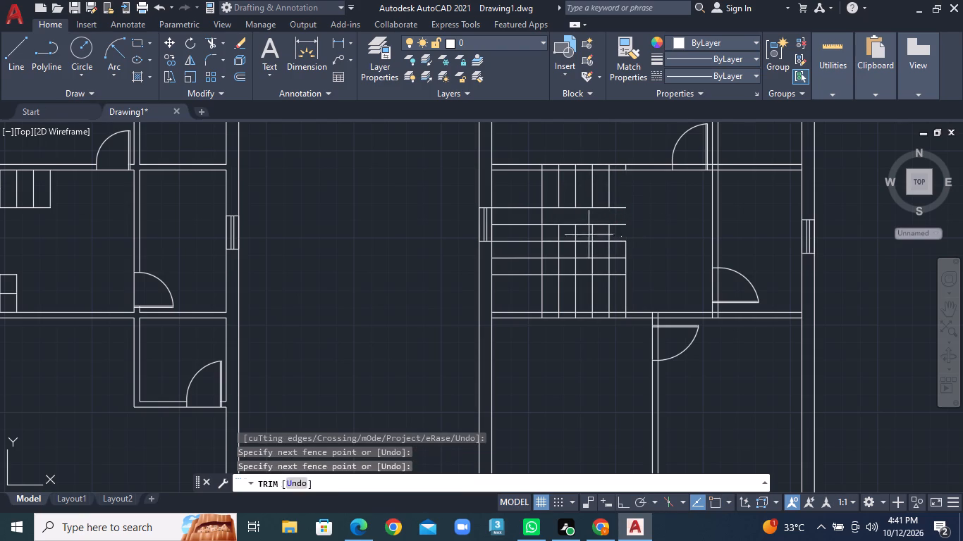
pyautogui.click(556, 235)
pyautogui.click(552, 246)
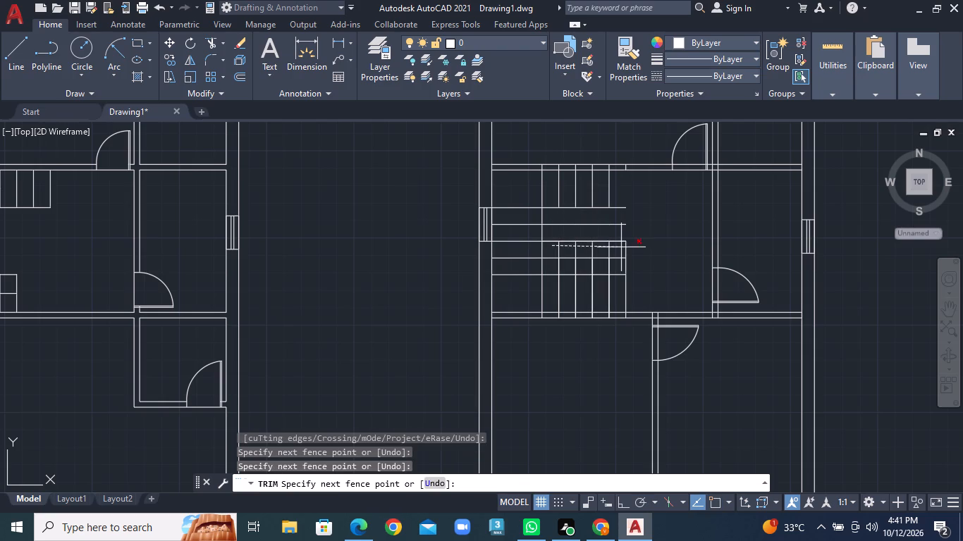
pyautogui.click(654, 248)
pyautogui.click(639, 266)
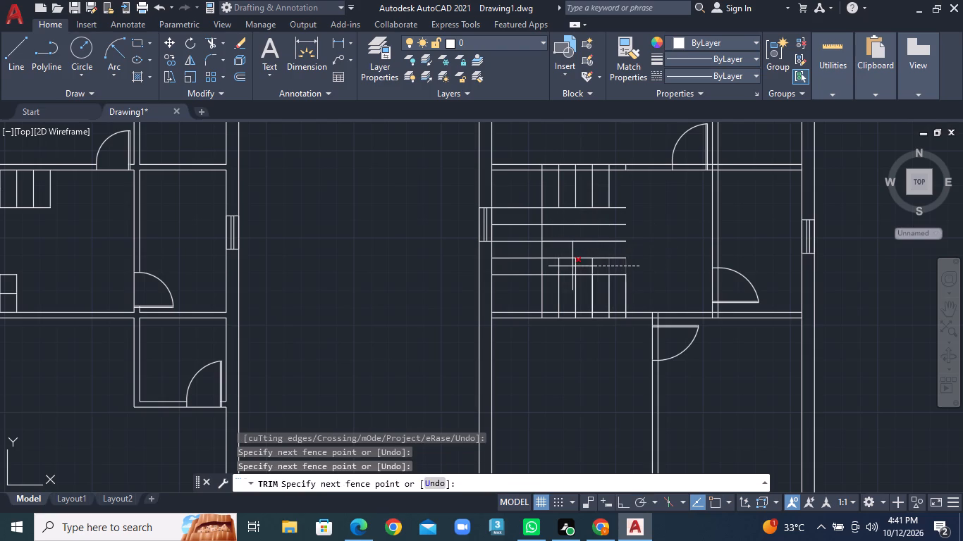
pyautogui.click(557, 266)
# Trim the horizontal stair lines between the upper and lower flights back to the leftmost vertical stair line.
pyautogui.click(566, 256)
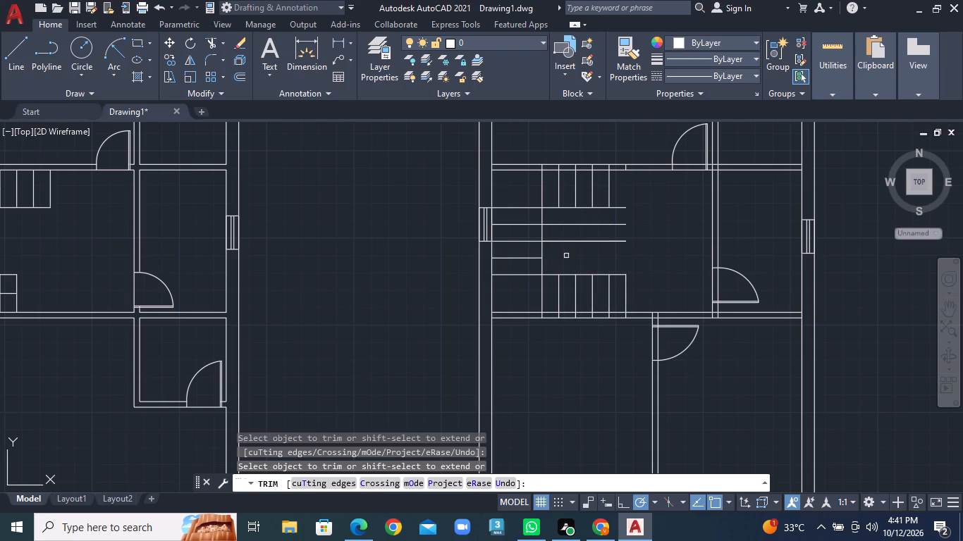
pyautogui.click(567, 241)
pyautogui.click(567, 227)
pyautogui.click(568, 225)
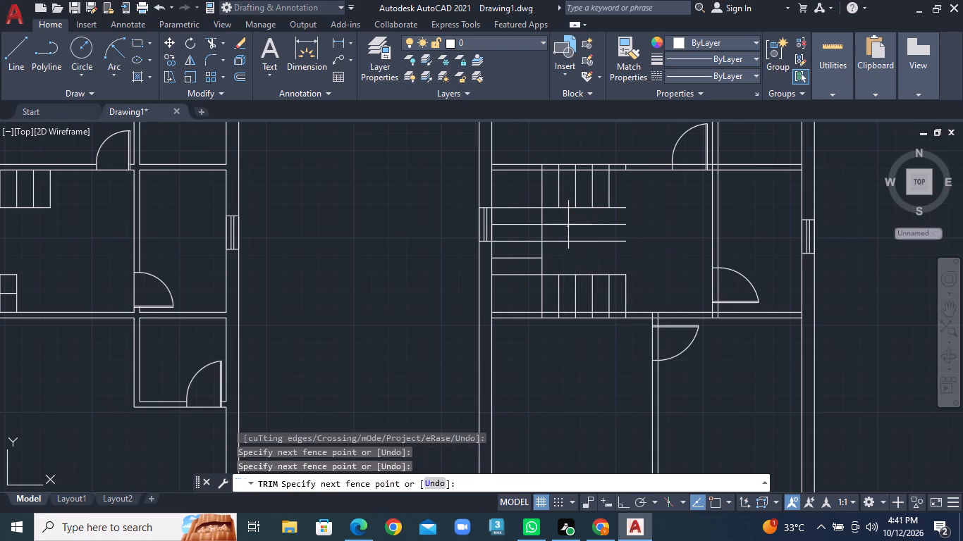
pyautogui.click(568, 220)
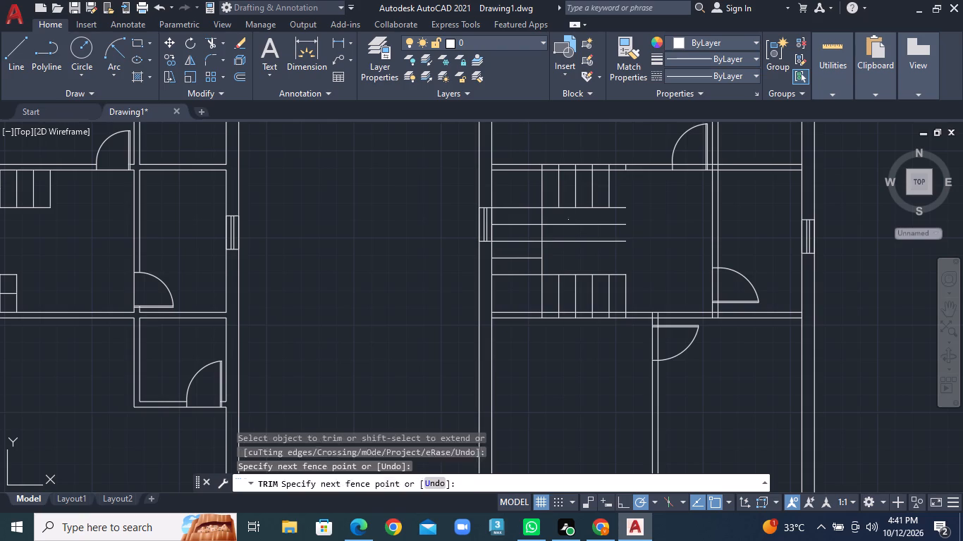
pyautogui.click(570, 249)
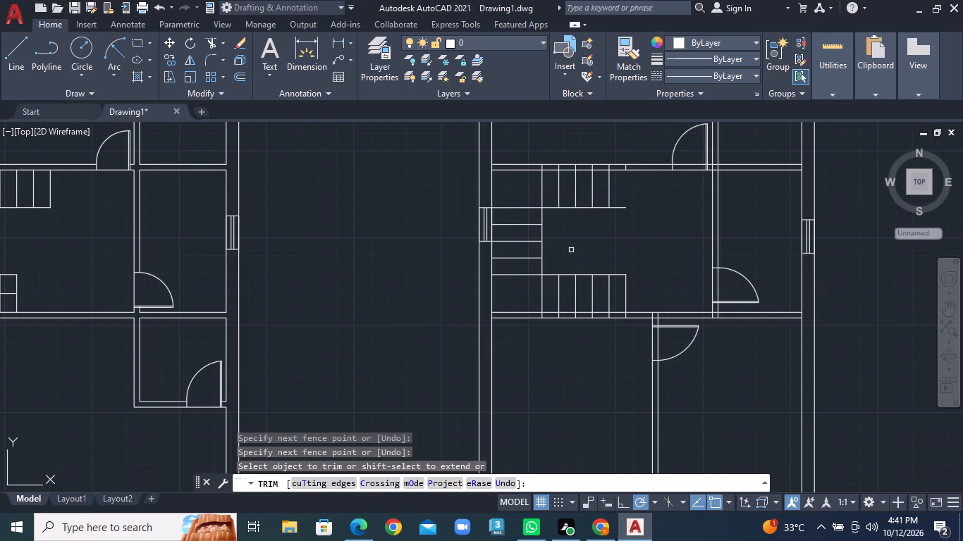
# Draw a vertical line closing the open end of the upper flight, from its lower corner up to the wall face.
pyautogui.click(15, 45)
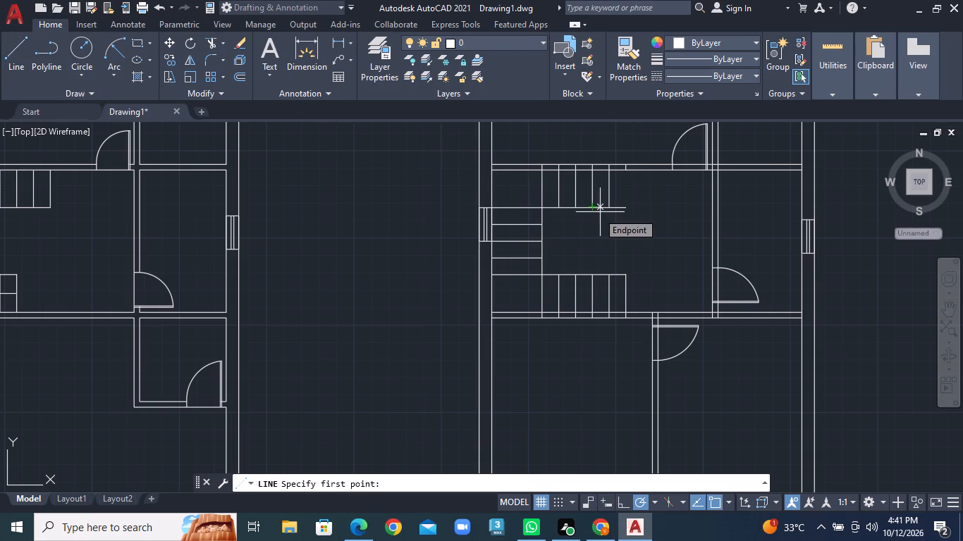
pyautogui.click(625, 210)
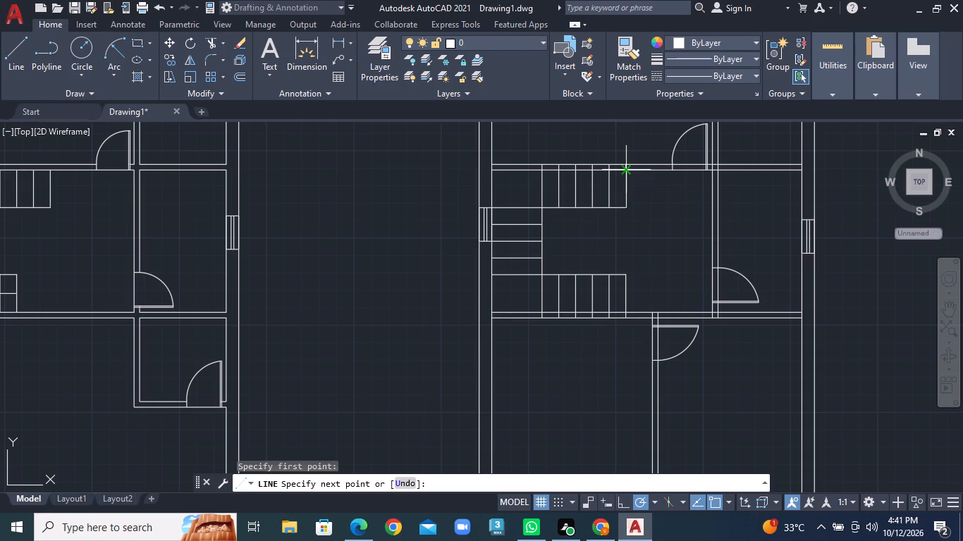
pyautogui.click(627, 170)
pyautogui.rightClick(627, 170)
pyautogui.click(639, 175)
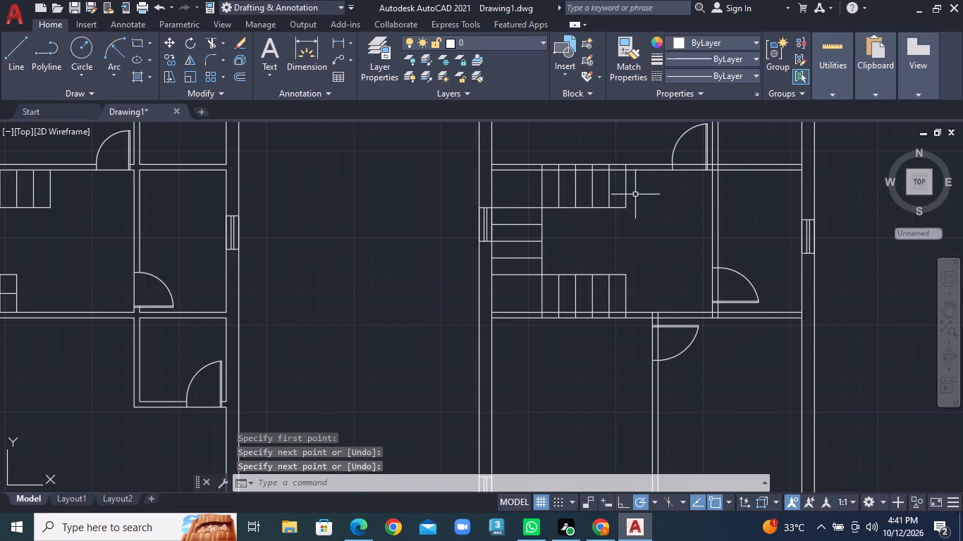
# Trim the upper flight's vertical stair lines out of the thickness of the wall above.
pyautogui.click(223, 42)
pyautogui.click(232, 59)
pyautogui.scroll(2, 577, 150)
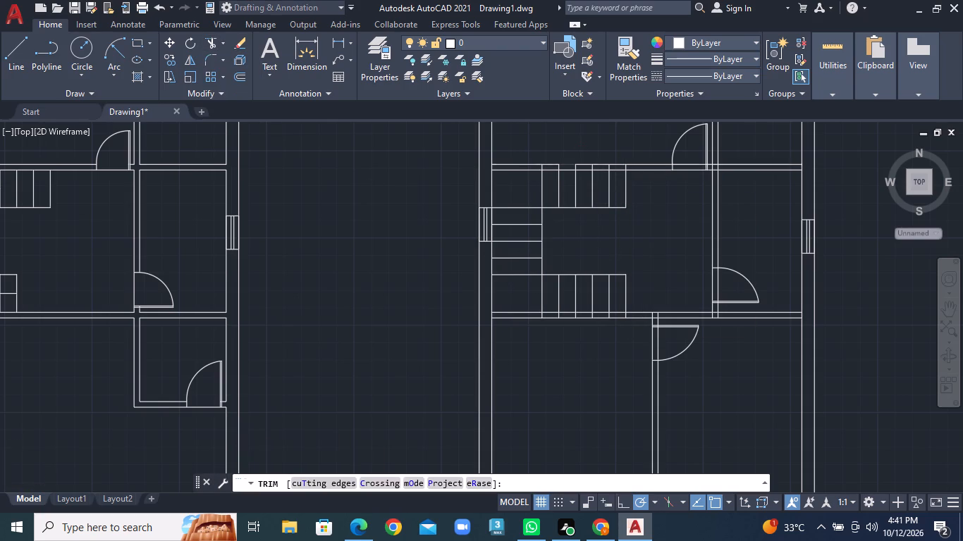
pyautogui.scroll(1, 577, 150)
pyautogui.click(409, 219)
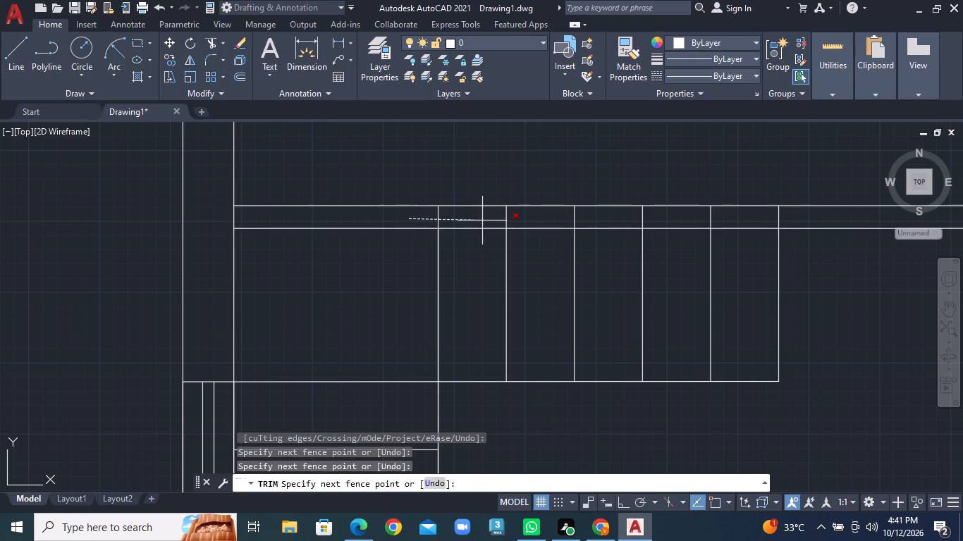
pyautogui.click(801, 220)
# Trim away the lower flight's two outermost treads, including their edge and riser lines, leaving three treads beyond the corner.
pyautogui.scroll(-2, 630, 311)
pyautogui.moveTo(628, 341); pyautogui.dragTo(581, 182, button='middle')
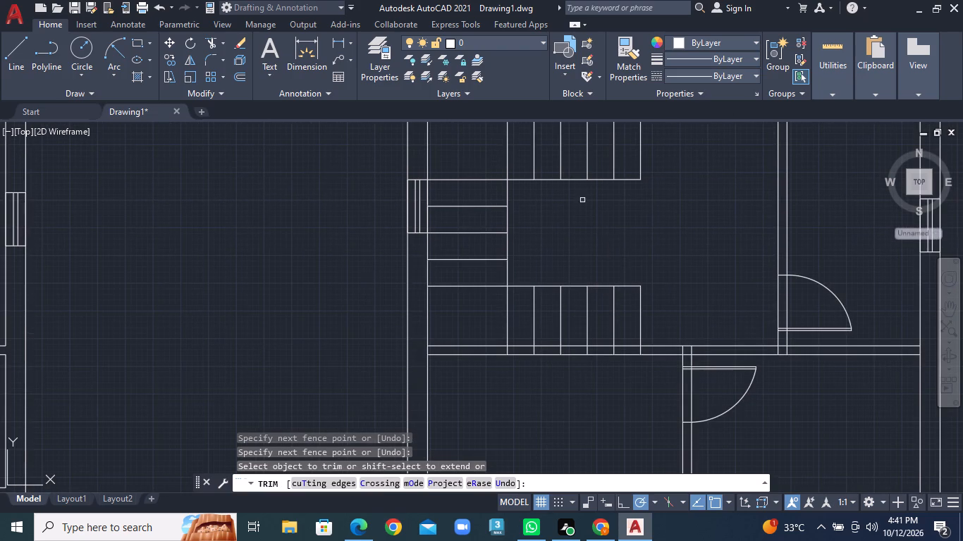
pyautogui.click(630, 284)
pyautogui.click(637, 305)
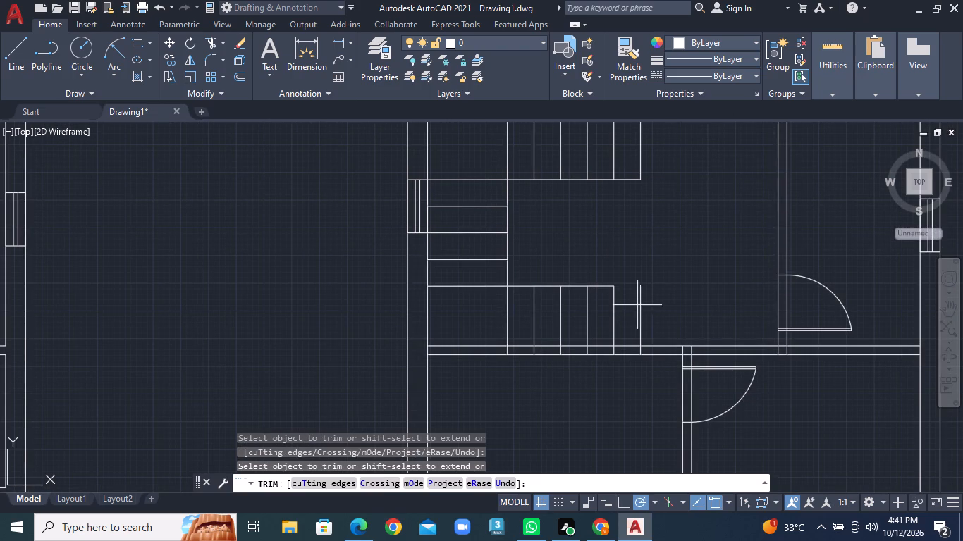
pyautogui.click(601, 311)
pyautogui.click(600, 287)
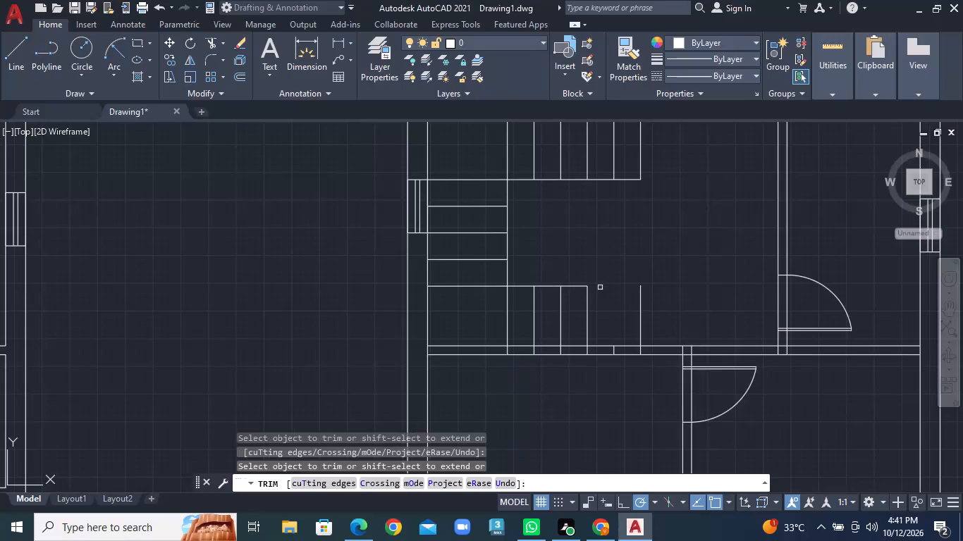
pyautogui.click(639, 306)
pyautogui.scroll(2, 622, 280)
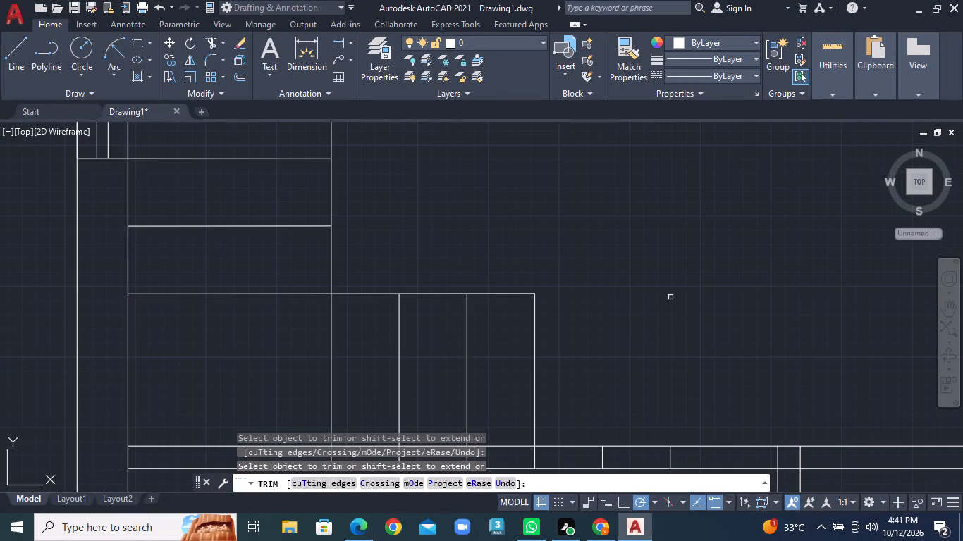
pyautogui.click(670, 294)
# Trim the lower flight's vertical stair lines and leftover stubs out of the thickness of the wall below.
pyautogui.scroll(-1, 620, 340)
pyautogui.moveTo(618, 348); pyautogui.dragTo(596, 279, button='middle')
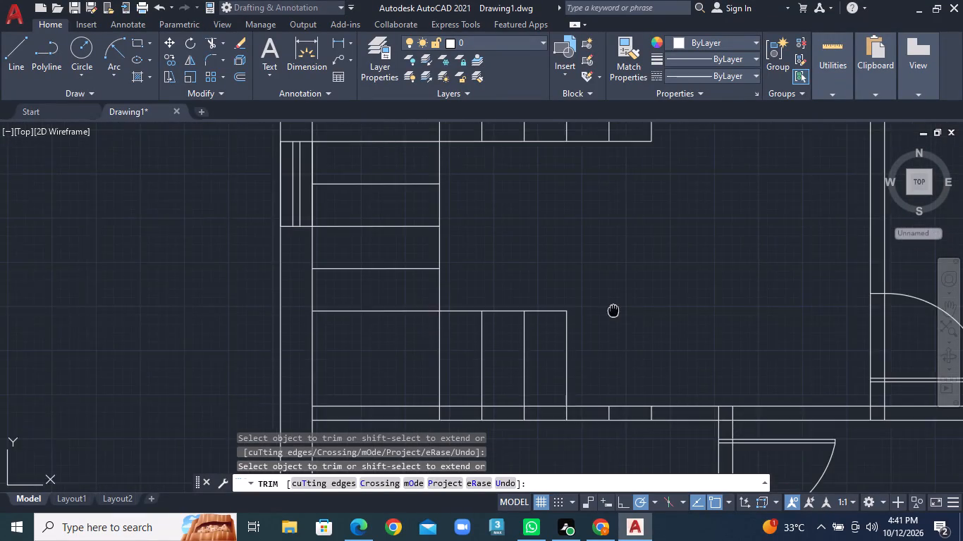
pyautogui.moveTo(596, 279); pyautogui.dragTo(551, 223, button='middle')
pyautogui.scroll(1, 555, 256)
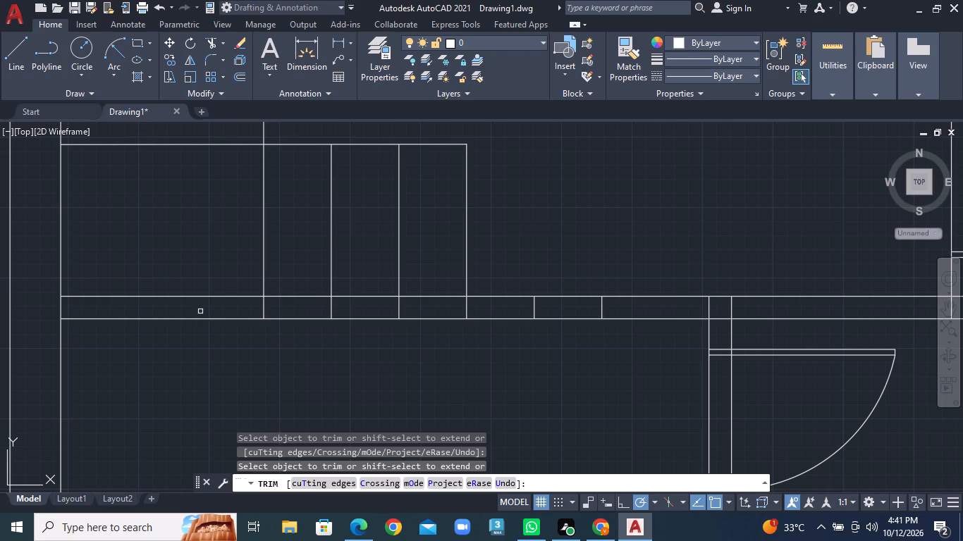
pyautogui.click(203, 311)
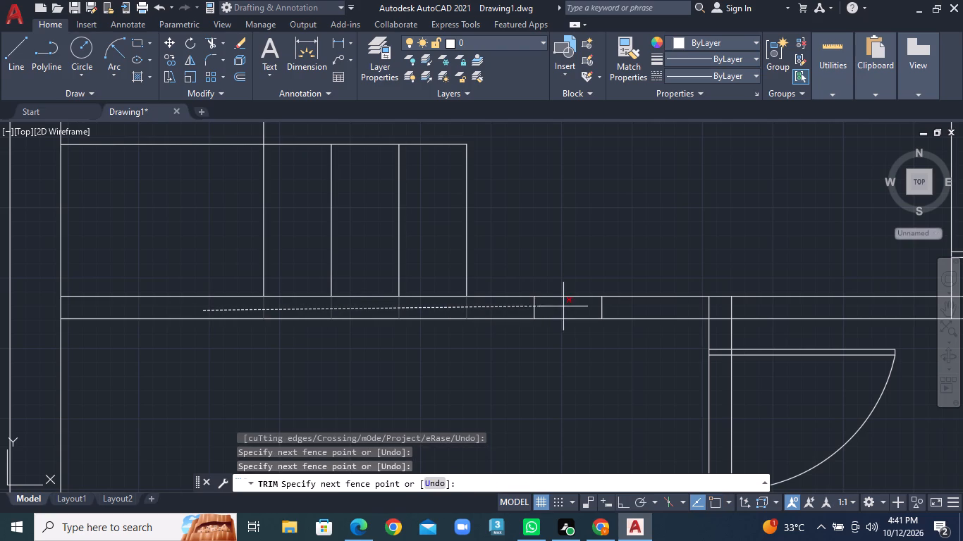
pyautogui.click(612, 306)
# Draw a diagonal winder line across the upper corner landing, from the inner wall corner to the stair's inner corner.
pyautogui.scroll(-2, 477, 313)
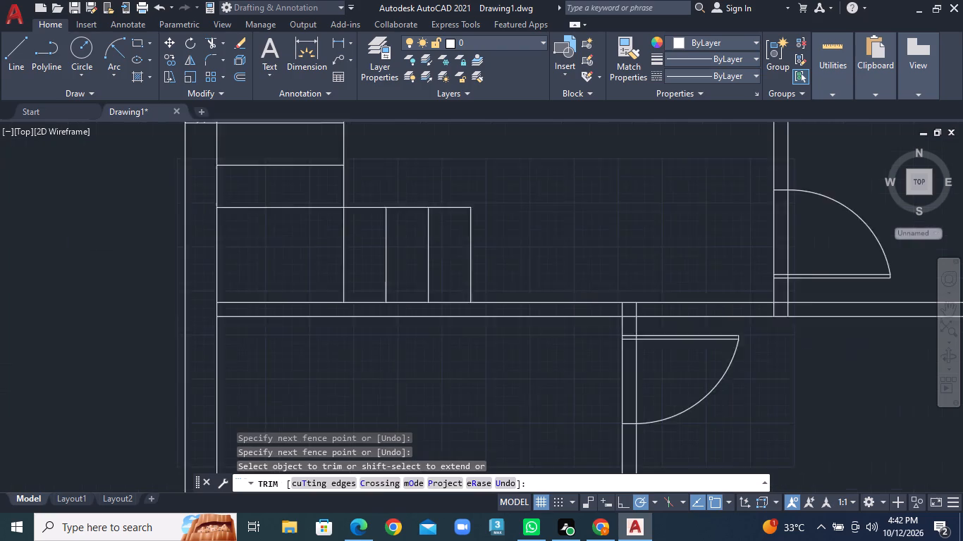
pyautogui.scroll(-2, 415, 324)
pyautogui.click(19, 63)
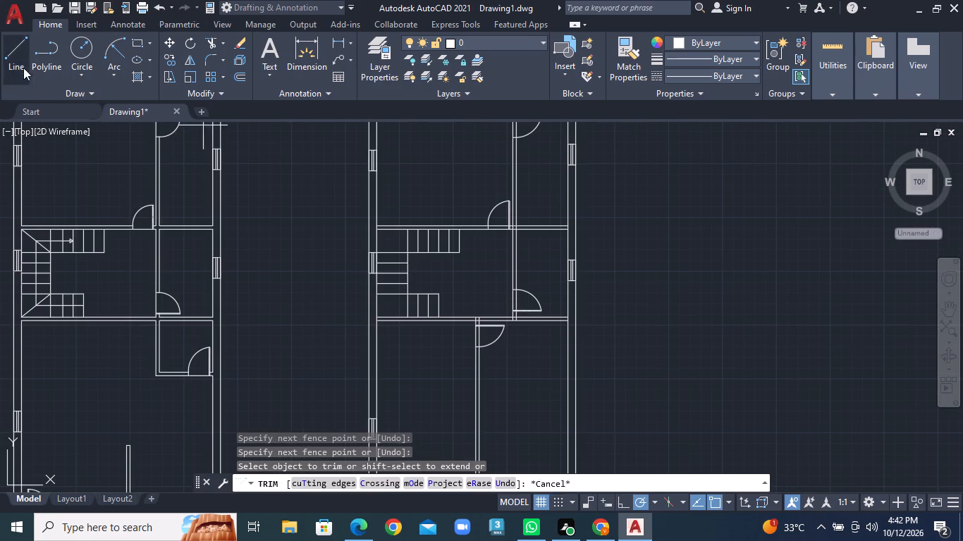
pyautogui.scroll(1, 368, 241)
pyautogui.click(383, 223)
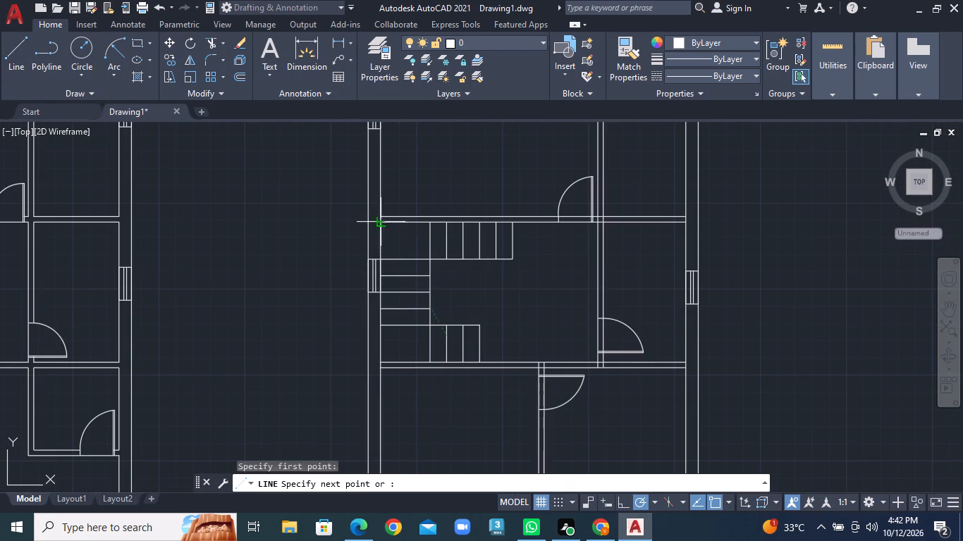
pyautogui.click(431, 259)
pyautogui.rightClick(431, 259)
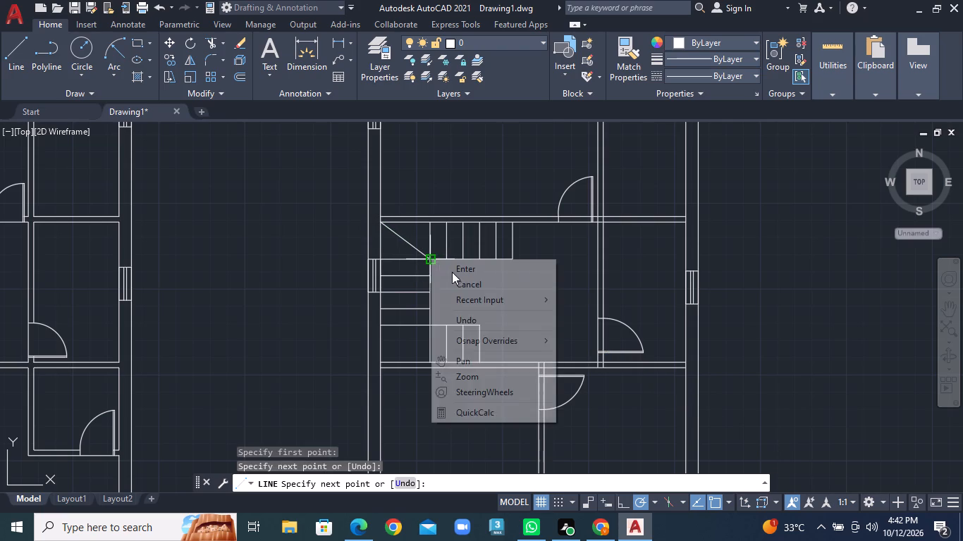
pyautogui.click(452, 272)
# Draw a matching diagonal winder line across the lower corner landing, from the wall corner to the stair's inner corner.
pyautogui.rightClick(458, 342)
pyautogui.click(481, 92)
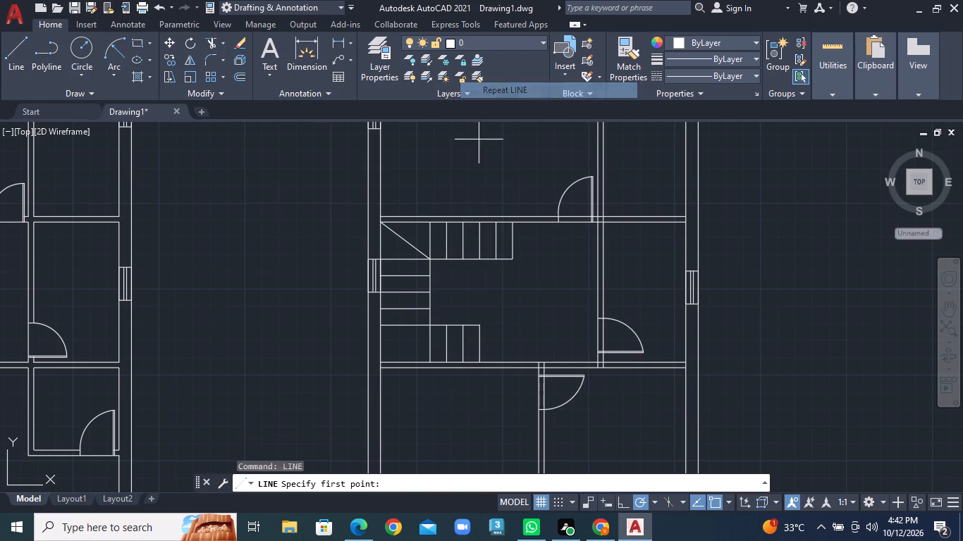
pyautogui.scroll(4, 385, 320)
pyautogui.scroll(-2, 380, 366)
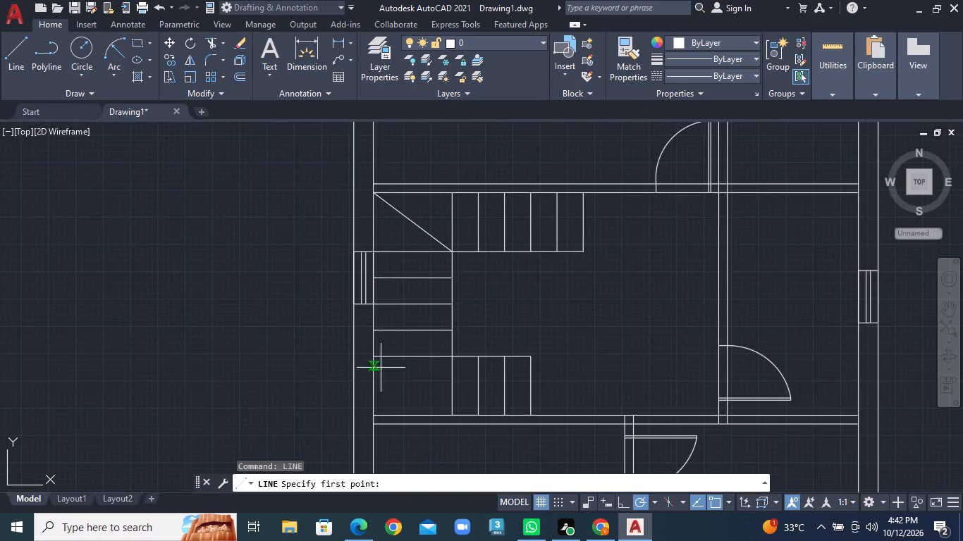
pyautogui.moveTo(382, 349); pyautogui.dragTo(369, 300, button='middle')
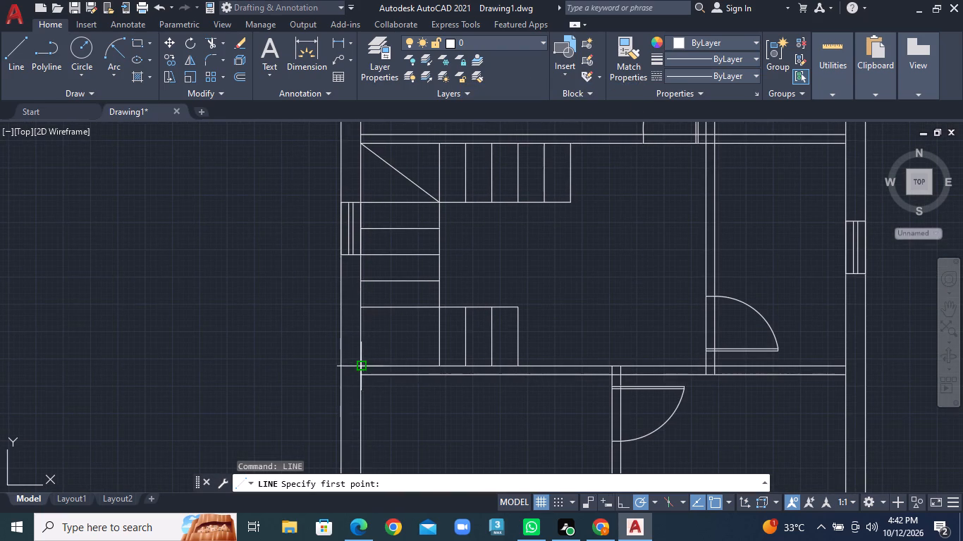
pyautogui.click(363, 366)
pyautogui.click(438, 304)
pyautogui.rightClick(438, 304)
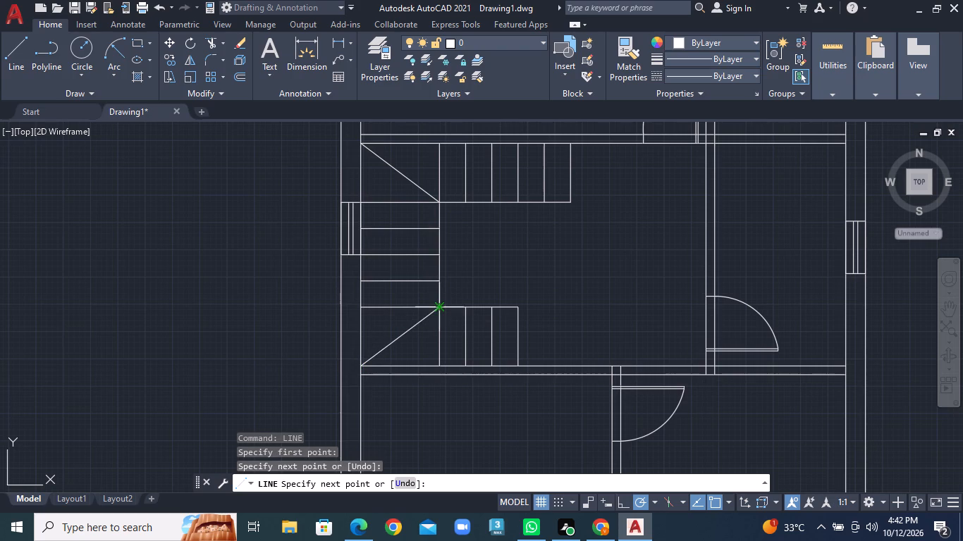
pyautogui.click(447, 313)
# Draw the stair's centre path line from the lower flight's end midpoint through both diagonals' midpoints to the upper flight's third riser.
pyautogui.click(9, 50)
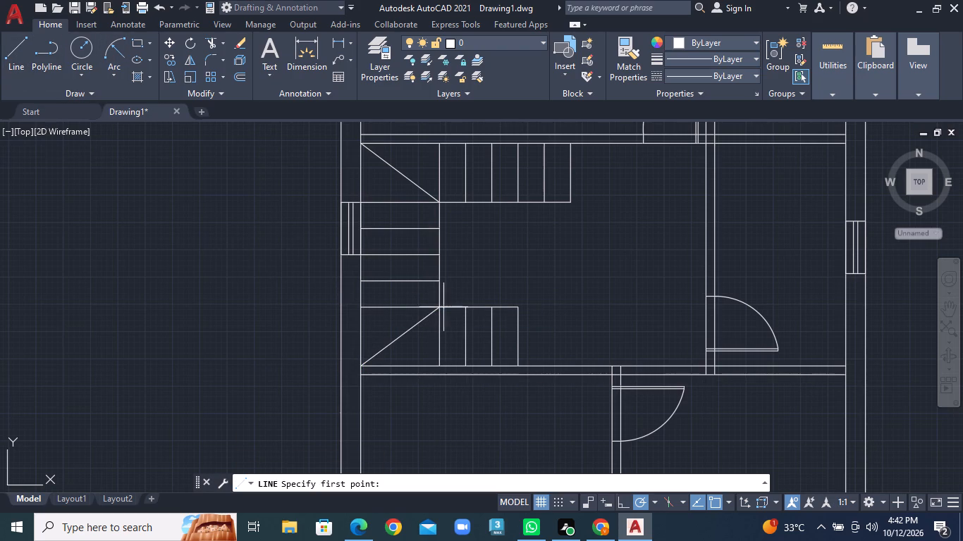
pyautogui.click(515, 339)
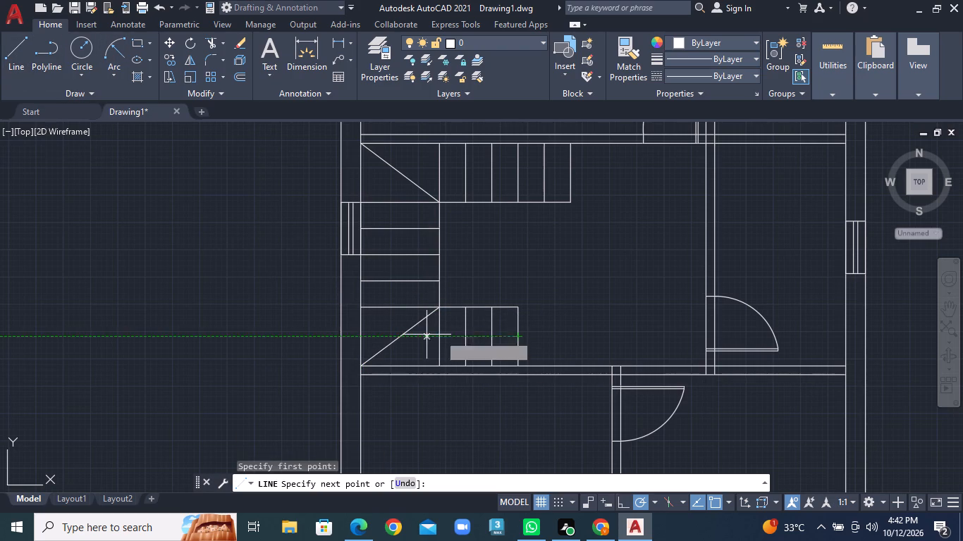
pyautogui.click(404, 335)
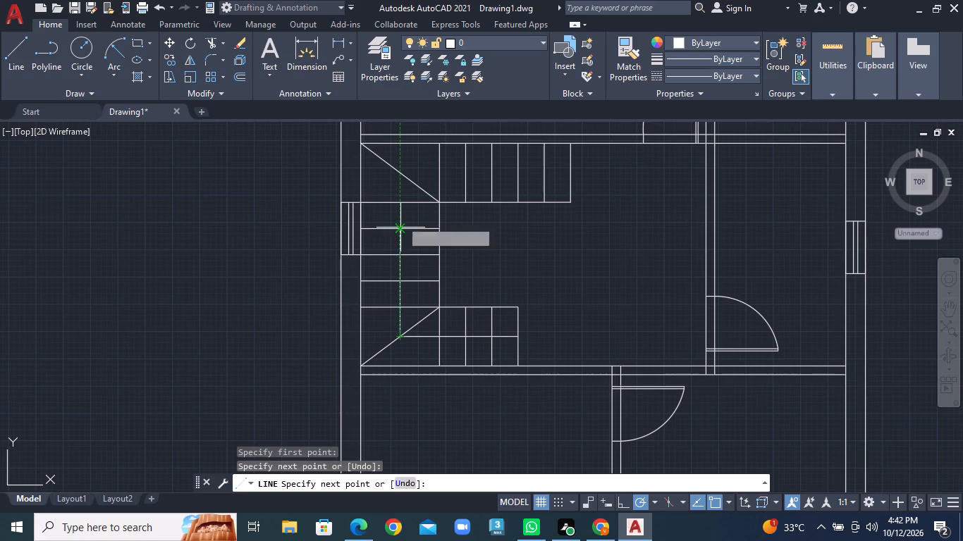
pyautogui.click(401, 177)
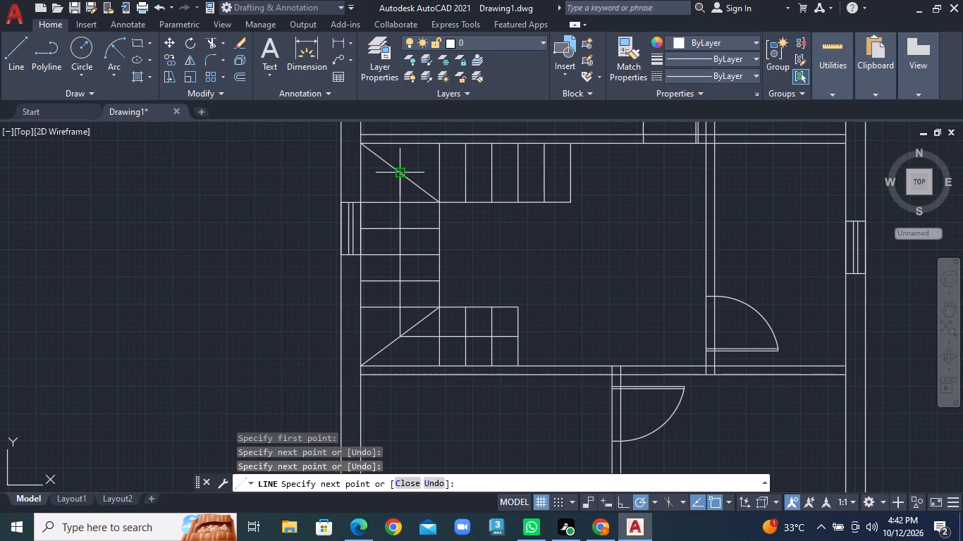
pyautogui.scroll(-3, 481, 172)
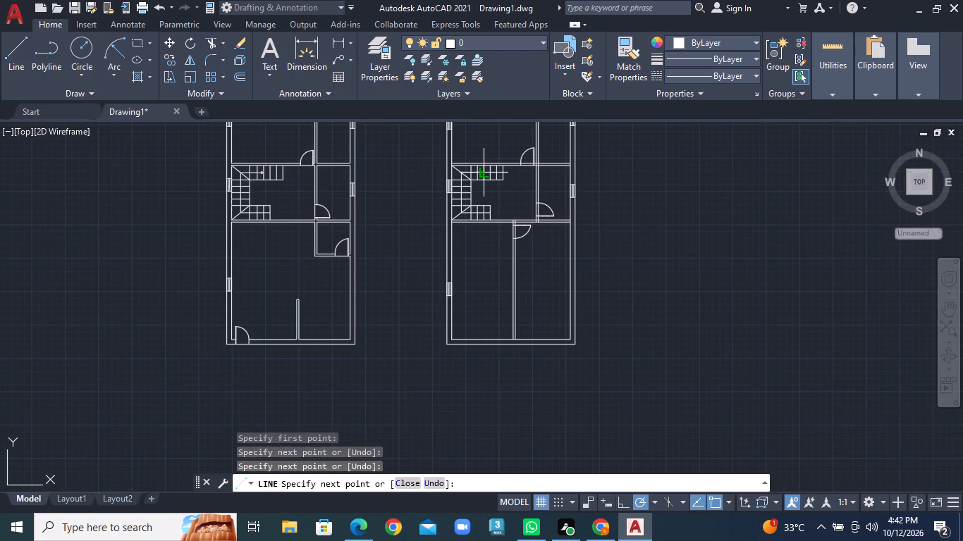
pyautogui.scroll(2, 482, 175)
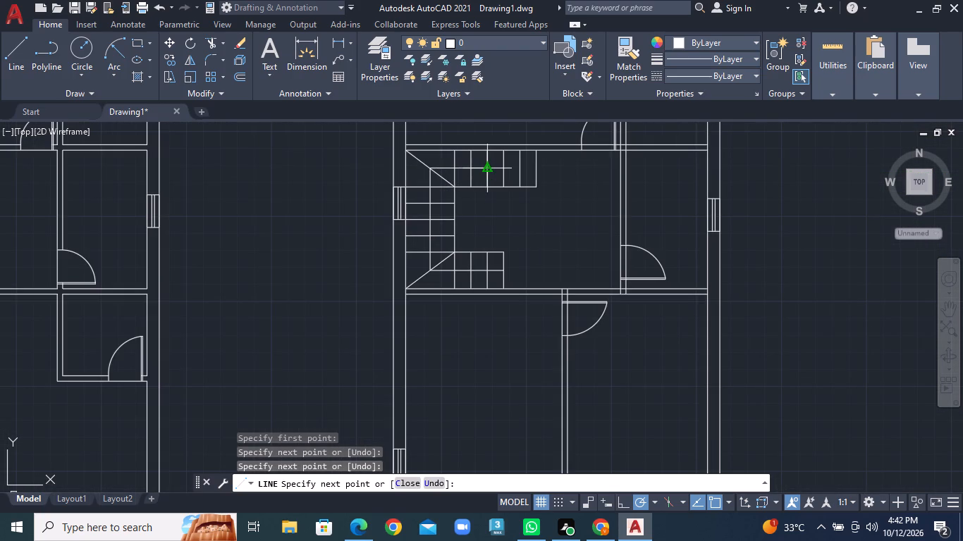
pyautogui.click(488, 169)
pyautogui.rightClick(488, 169)
pyautogui.click(499, 175)
# Draw a closed triangular arrowhead with lines at the upper-flight end of the right stair's centre path line.
pyautogui.scroll(3, 462, 148)
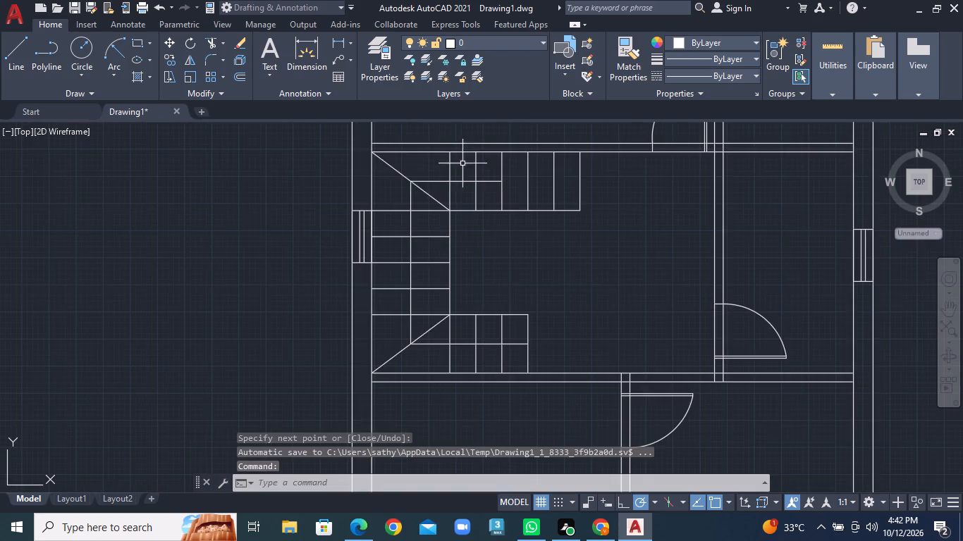
pyautogui.scroll(2, 398, 159)
pyautogui.click(25, 58)
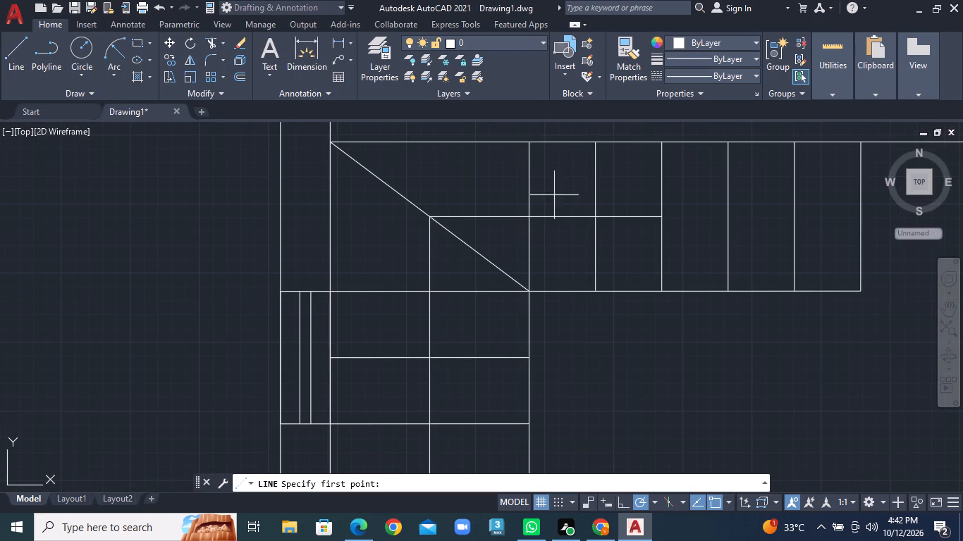
pyautogui.moveTo(579, 199); pyautogui.dragTo(393, 208, button='middle')
pyautogui.scroll(1, 484, 213)
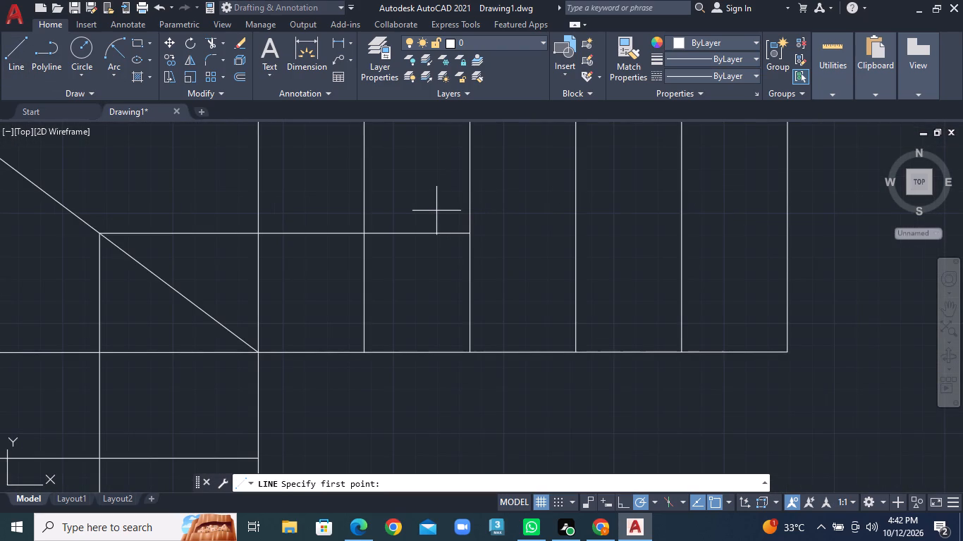
pyautogui.click(436, 214)
pyautogui.click(436, 249)
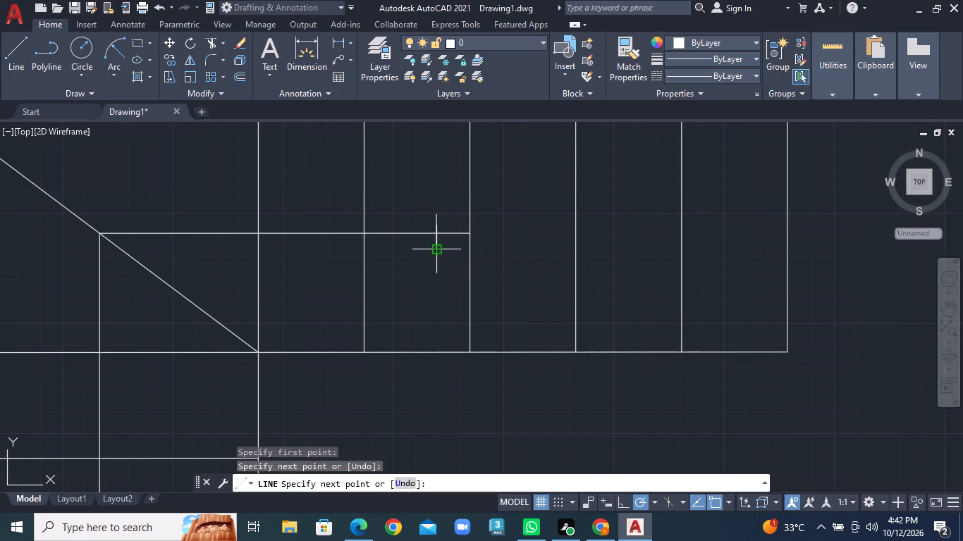
pyautogui.click(471, 238)
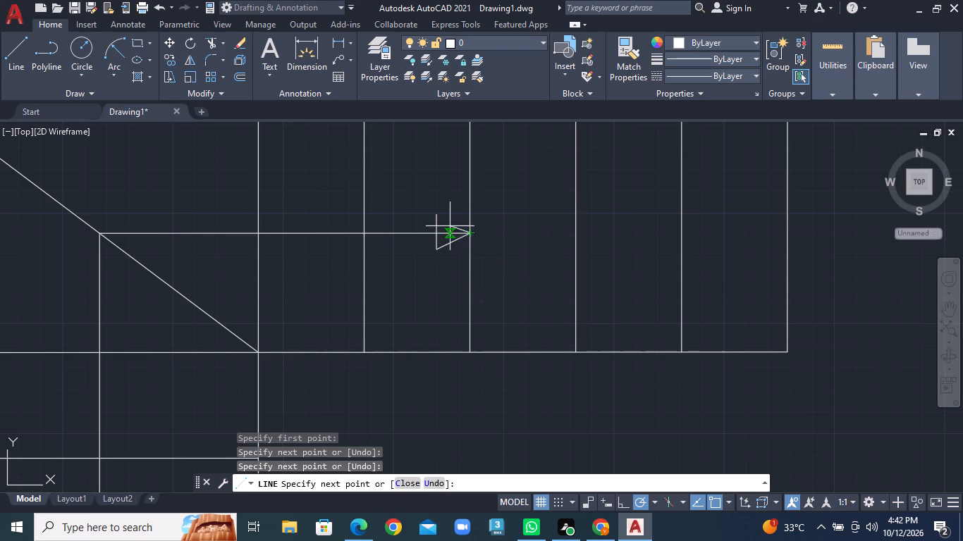
pyautogui.click(441, 215)
pyautogui.rightClick(441, 215)
pyautogui.click(456, 219)
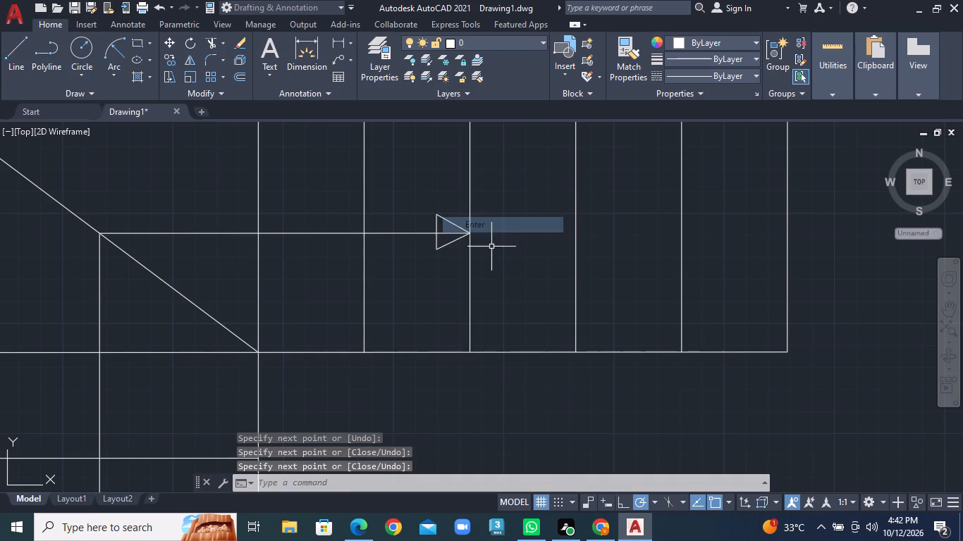
# Insert two Bed - Queen blocks from DesignCenter's Home - Space Planner library, one in the empty space outside each floor plan.
pyautogui.scroll(-2, 503, 257)
pyautogui.scroll(-4, 532, 317)
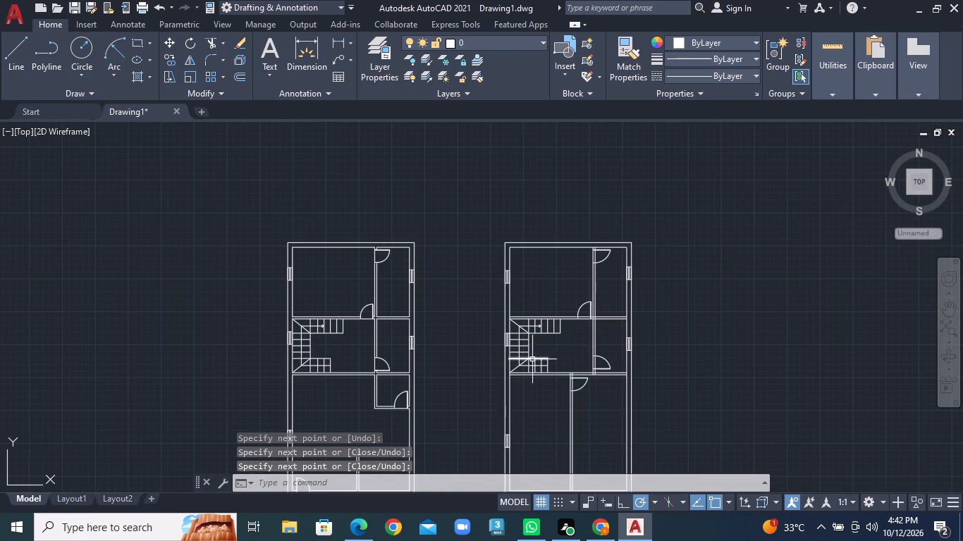
pyautogui.moveTo(532, 359); pyautogui.dragTo(591, 304, button='middle')
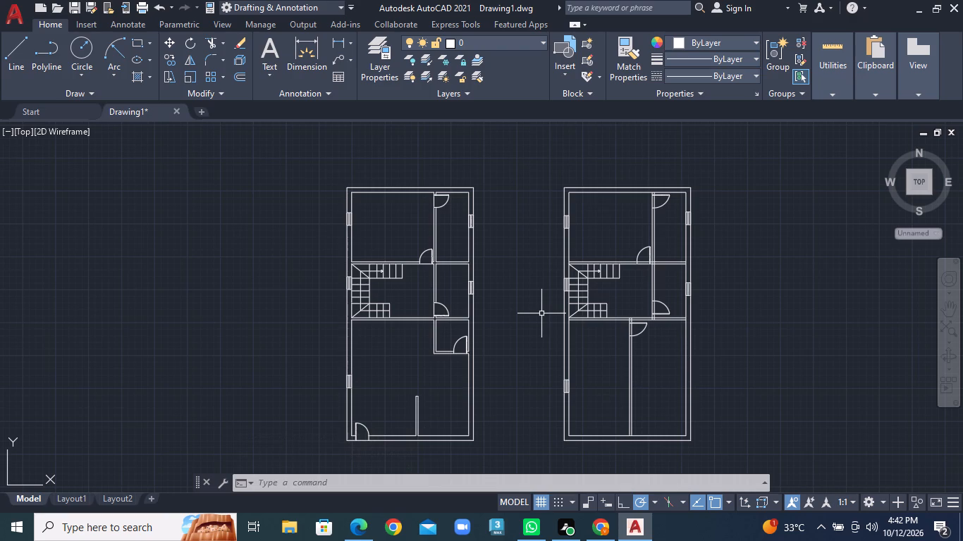
pyautogui.press('a')
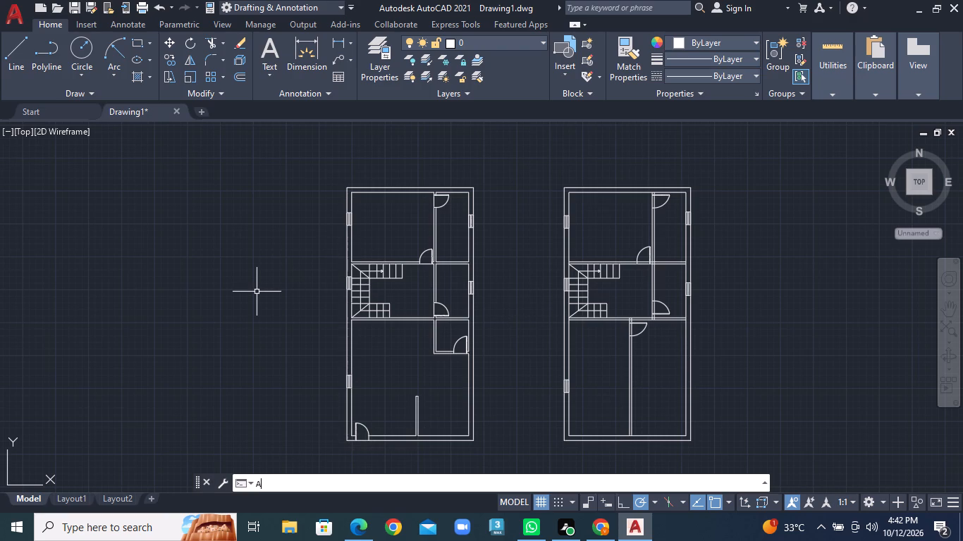
pyautogui.write('DC')
pyautogui.press('Return')
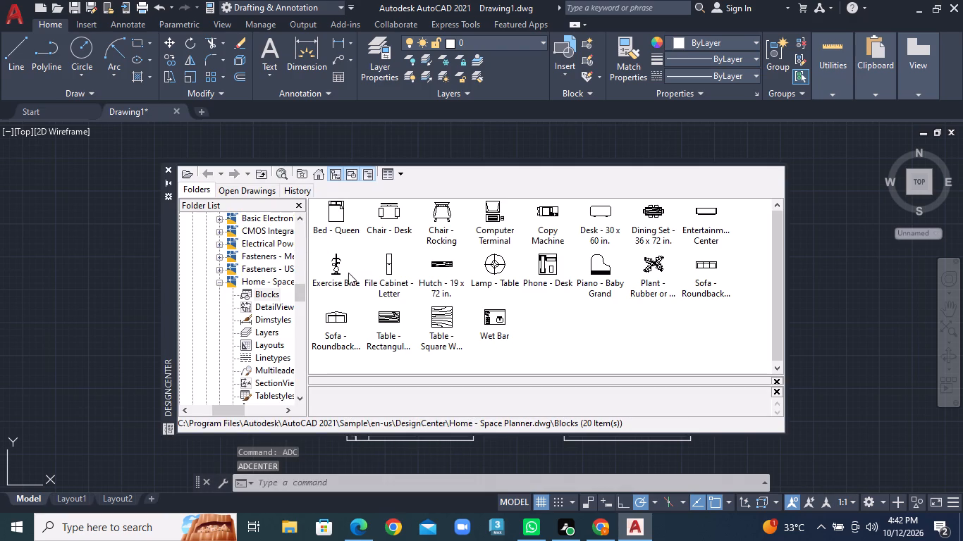
pyautogui.moveTo(333, 213); pyautogui.dragTo(286, 236)
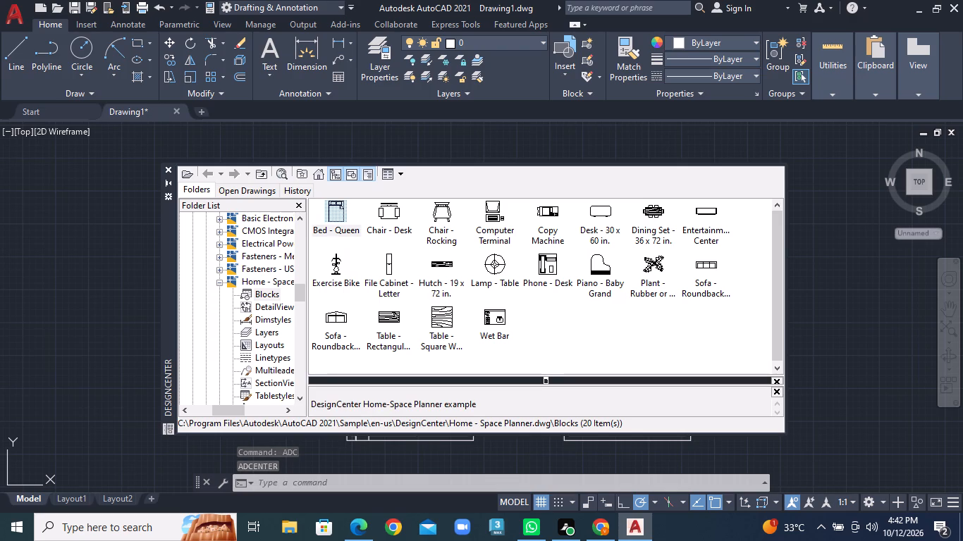
pyautogui.moveTo(286, 236); pyautogui.dragTo(78, 259)
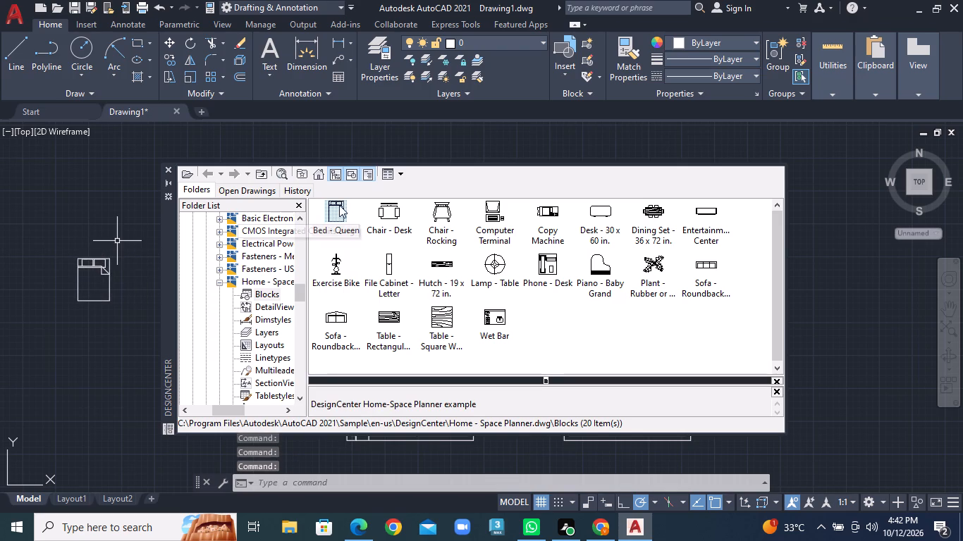
pyautogui.moveTo(339, 204); pyautogui.dragTo(825, 289)
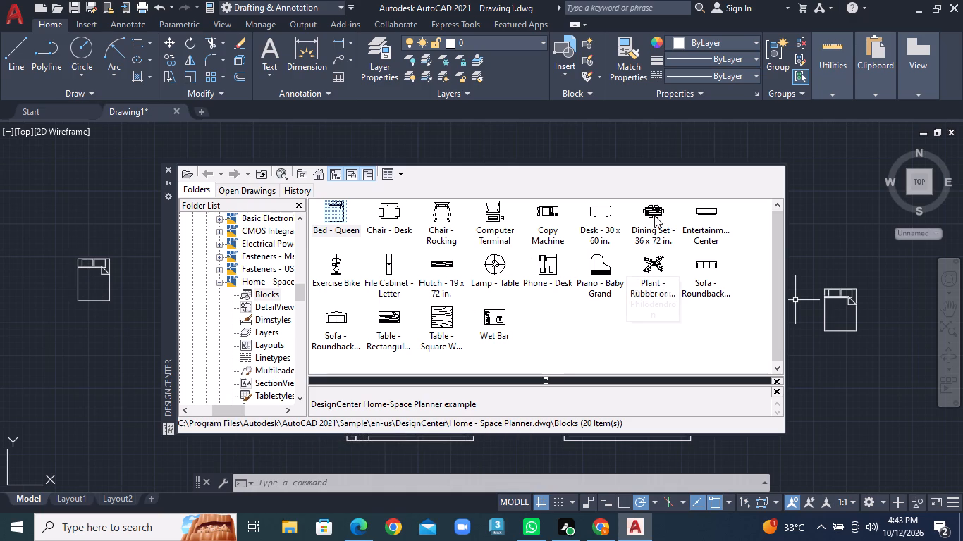
# Insert the Dining Set - 36 x 72 in. block outside the left plan, below the bed.
pyautogui.moveTo(654, 213); pyautogui.dragTo(182, 334)
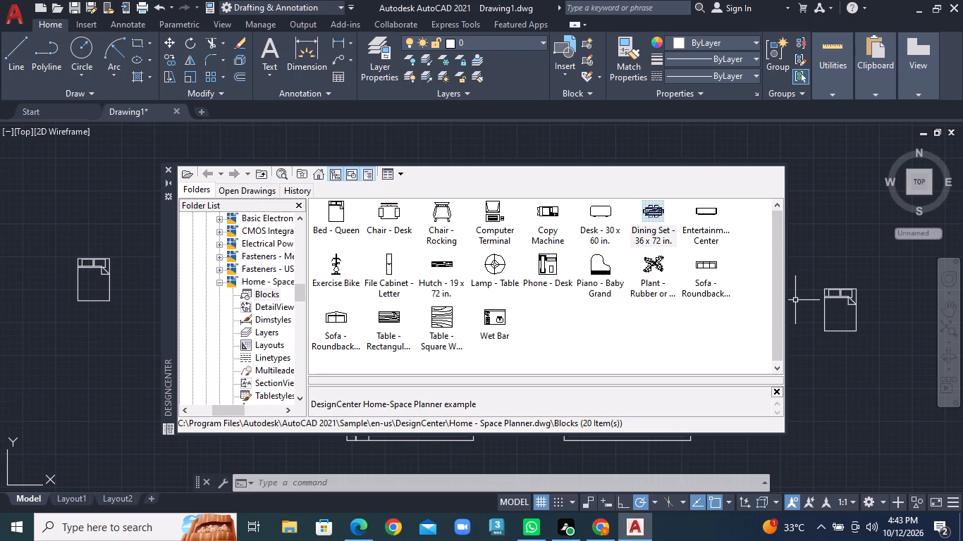
pyautogui.moveTo(182, 334); pyautogui.dragTo(88, 360)
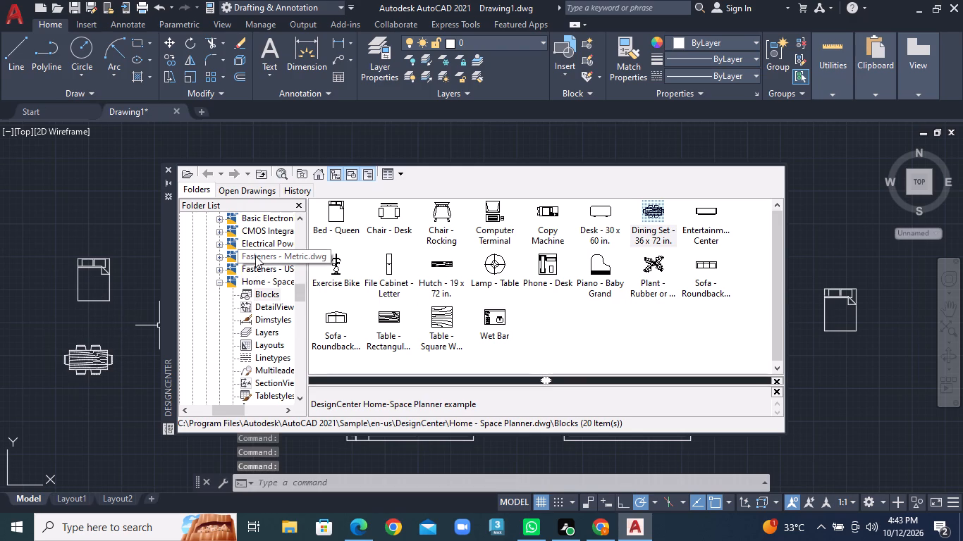
# Insert four Toilet - top blocks from House Designer.dwg, two outside the left plan and two outside the right plan.
pyautogui.moveTo(299, 294); pyautogui.dragTo(300, 306)
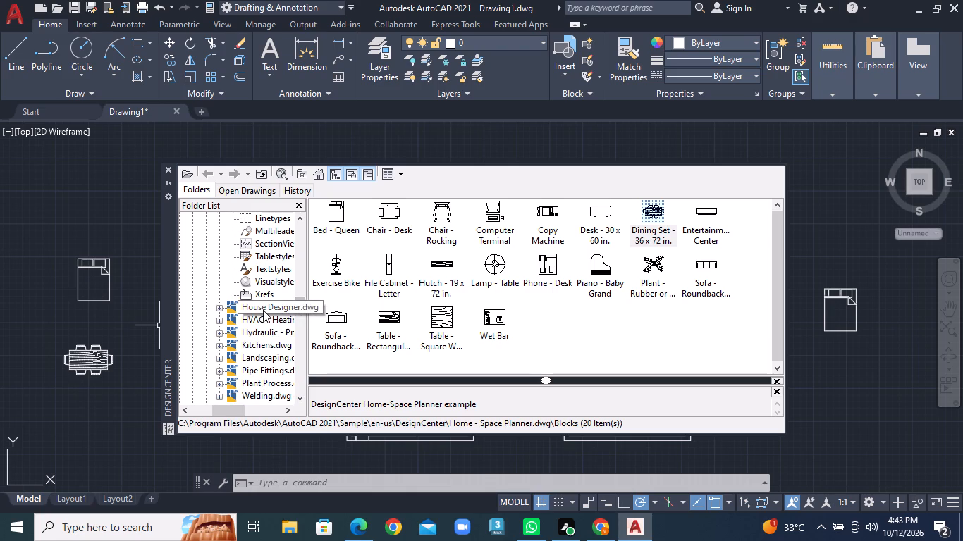
pyautogui.click(263, 310)
pyautogui.doubleClick(320, 213)
pyautogui.doubleClick(330, 220)
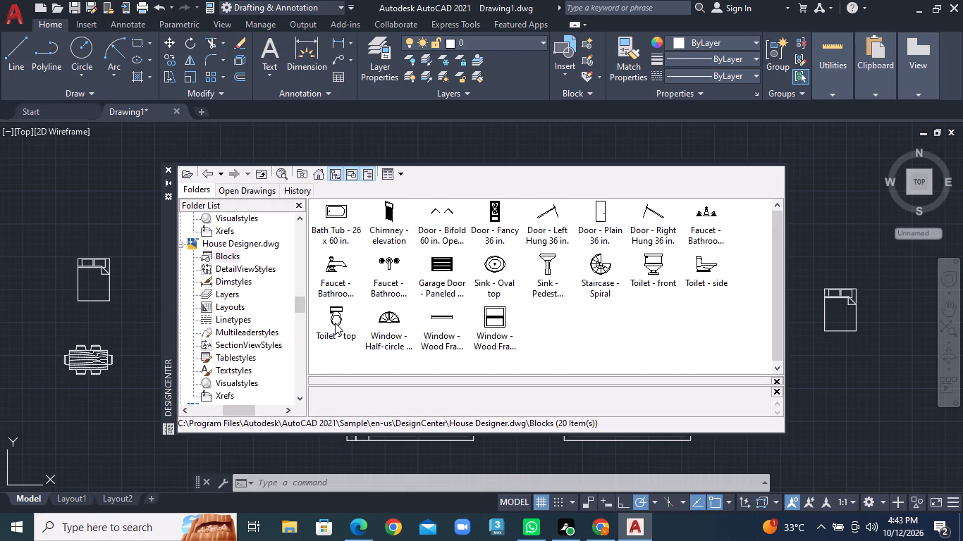
pyautogui.moveTo(335, 323); pyautogui.dragTo(116, 217)
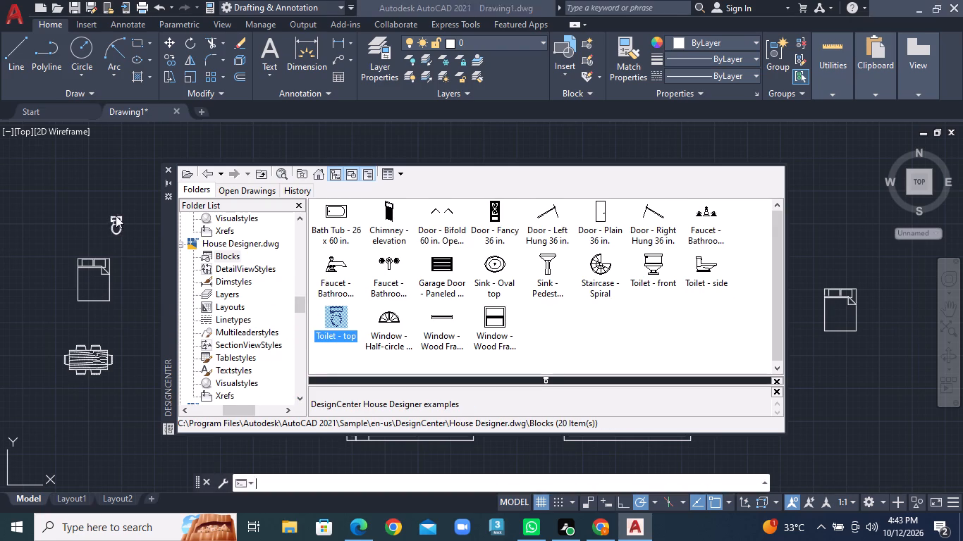
pyautogui.moveTo(329, 316); pyautogui.dragTo(265, 321)
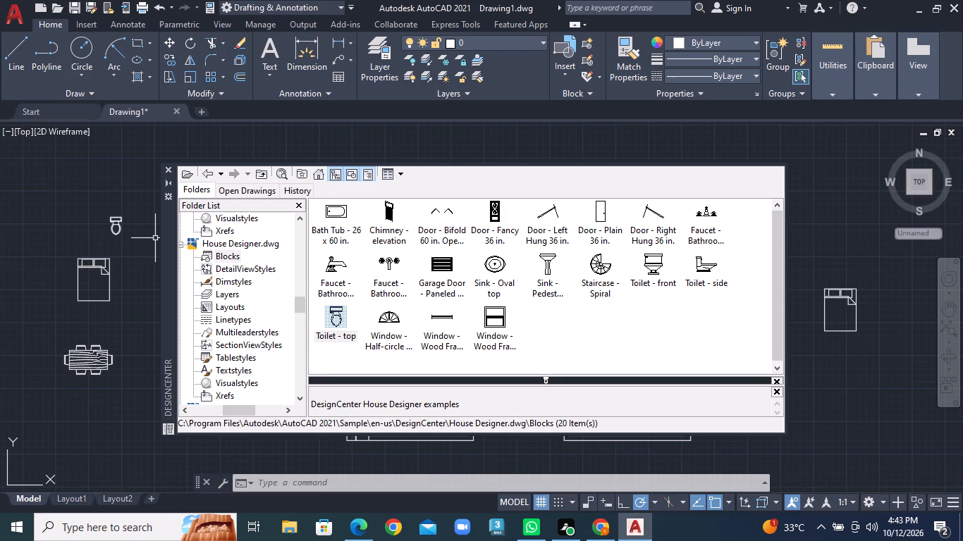
pyautogui.moveTo(265, 321); pyautogui.dragTo(137, 309)
pyautogui.moveTo(337, 316); pyautogui.dragTo(584, 323)
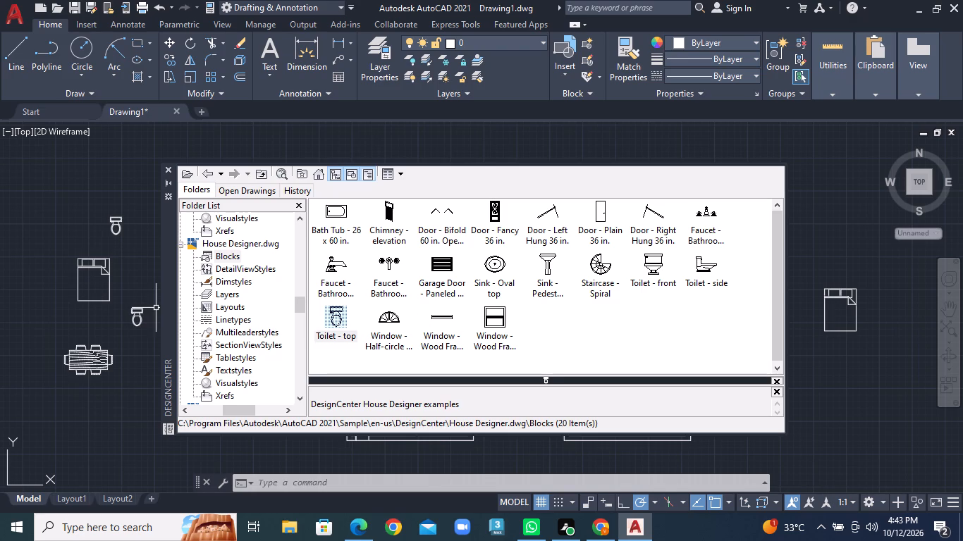
pyautogui.moveTo(584, 323); pyautogui.dragTo(852, 378)
pyautogui.moveTo(341, 313); pyautogui.dragTo(823, 349)
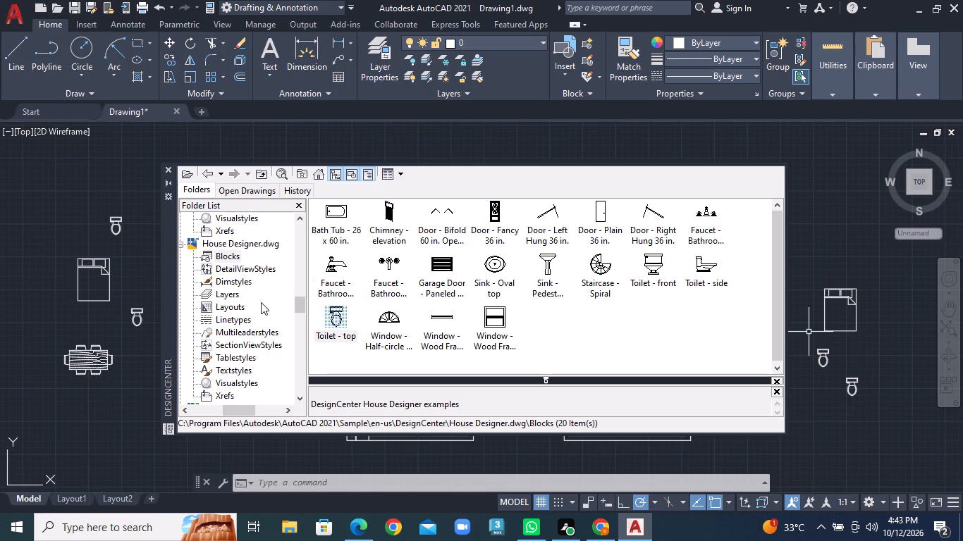
# Insert the Range-Oven - 30 in top block from Kitchens.dwg outside the right plan, above the bed.
pyautogui.moveTo(301, 304); pyautogui.dragTo(301, 314)
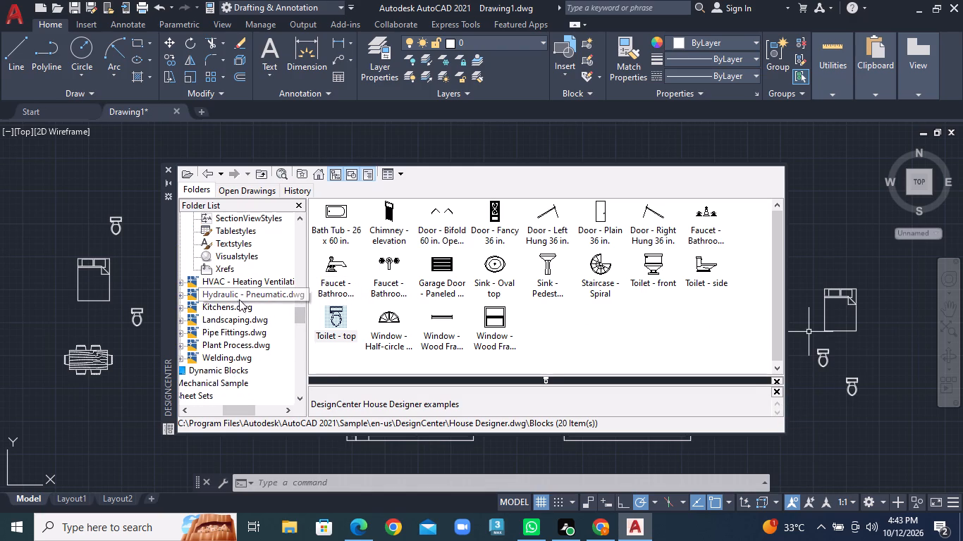
pyautogui.doubleClick(238, 308)
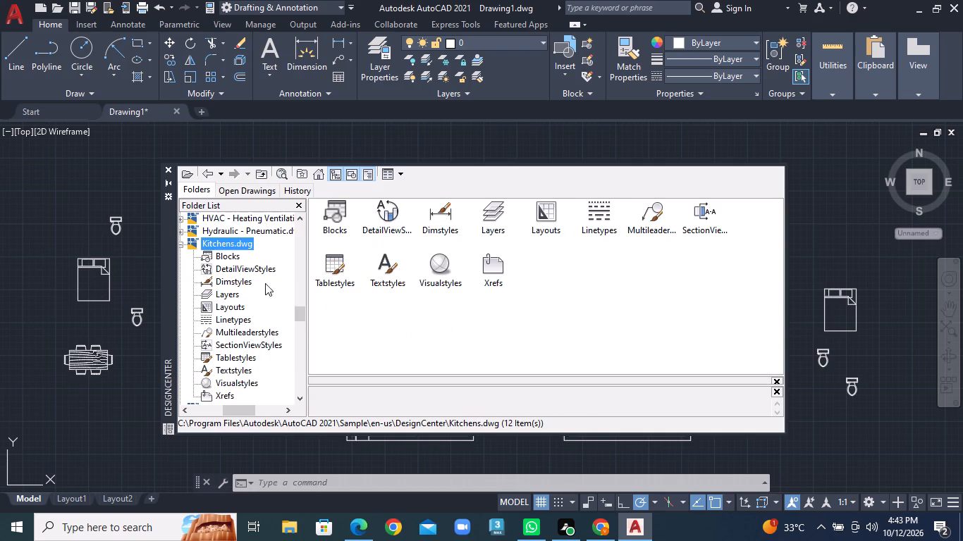
pyautogui.doubleClick(331, 225)
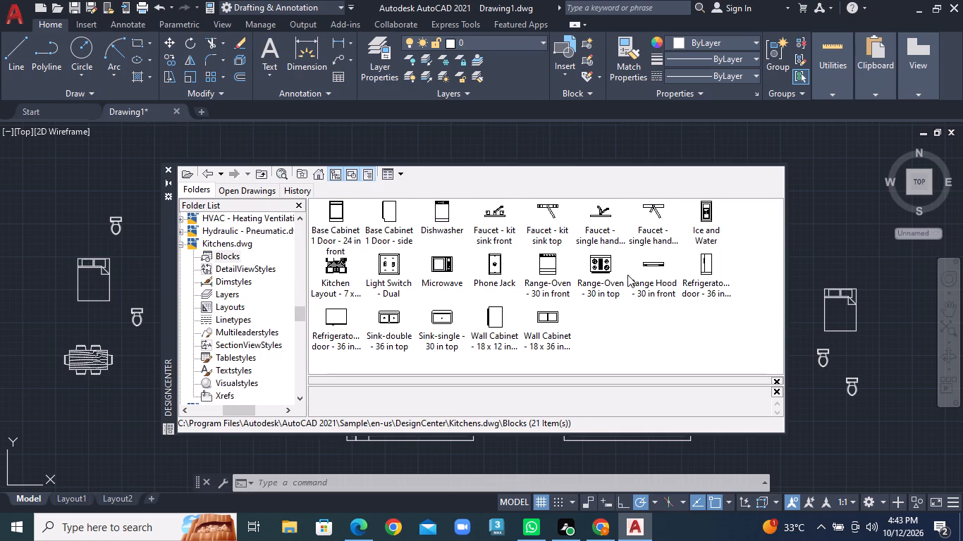
pyautogui.moveTo(604, 270); pyautogui.dragTo(835, 232)
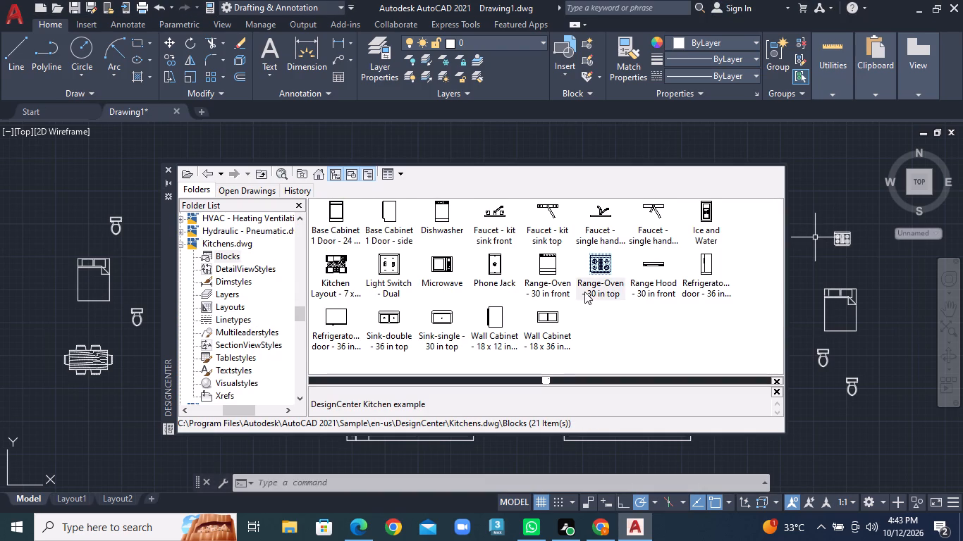
# Insert the Microwave block from Kitchens.dwg outside the left plan, above the upper toilet.
pyautogui.moveTo(441, 269); pyautogui.dragTo(90, 207)
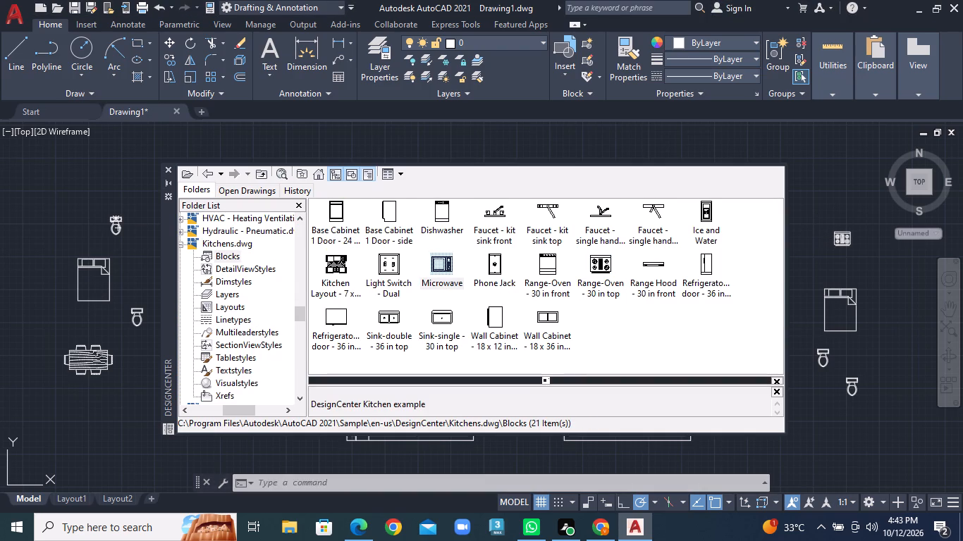
pyautogui.moveTo(90, 207); pyautogui.dragTo(69, 189)
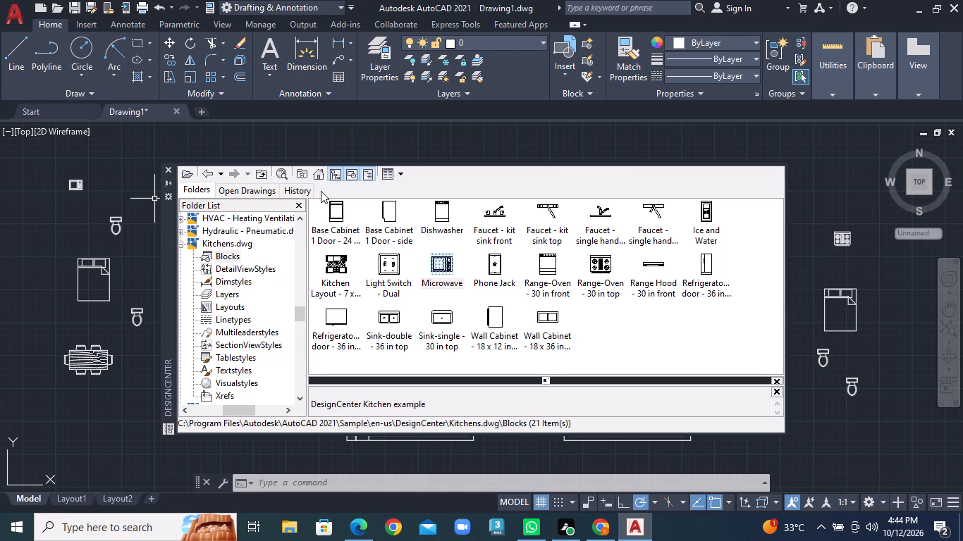
# Insert the Sofa - Roundback 7 ft. block from Home - Space Planner.dwg outside the right plan, below the toilets.
pyautogui.moveTo(301, 311); pyautogui.dragTo(301, 316)
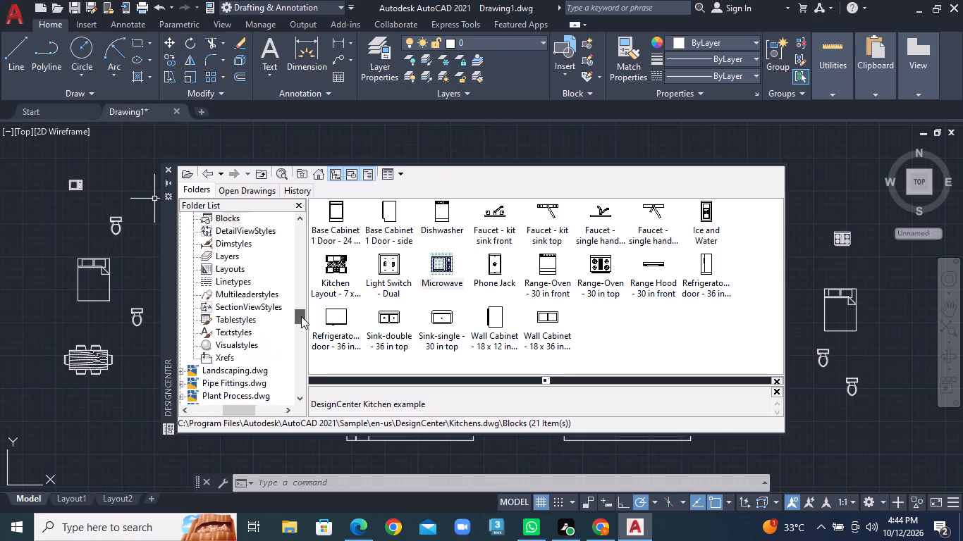
pyautogui.moveTo(301, 316); pyautogui.dragTo(302, 311)
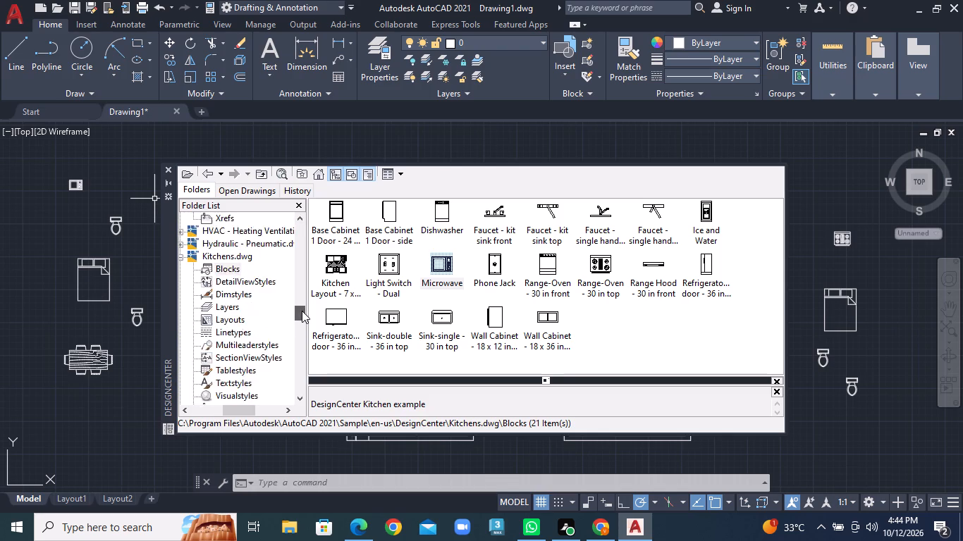
pyautogui.moveTo(302, 311); pyautogui.dragTo(302, 293)
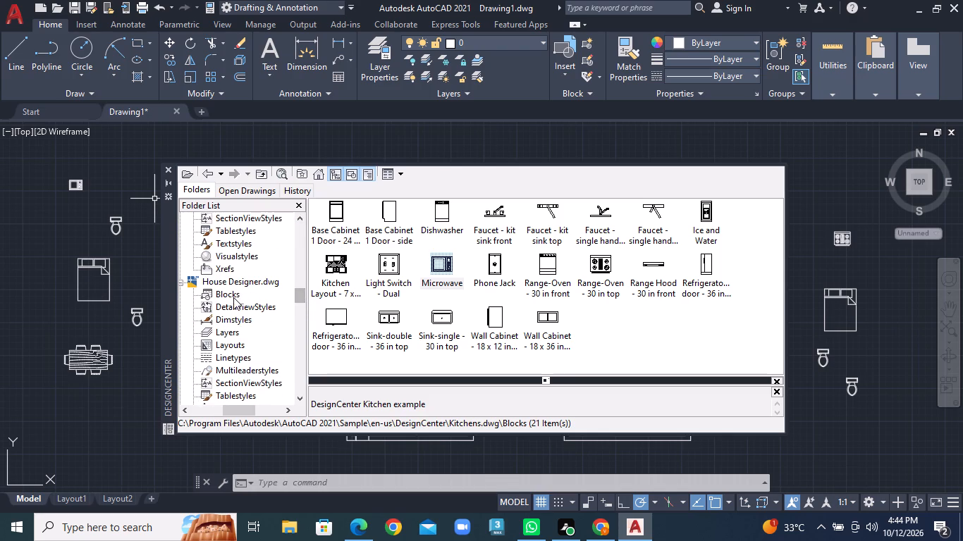
pyautogui.tripleClick(232, 298)
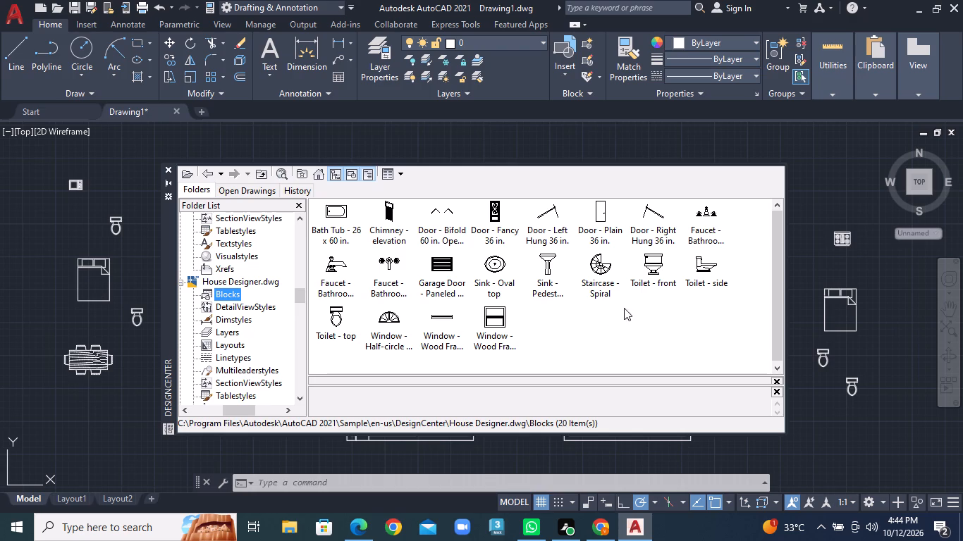
pyautogui.moveTo(302, 293); pyautogui.dragTo(302, 290)
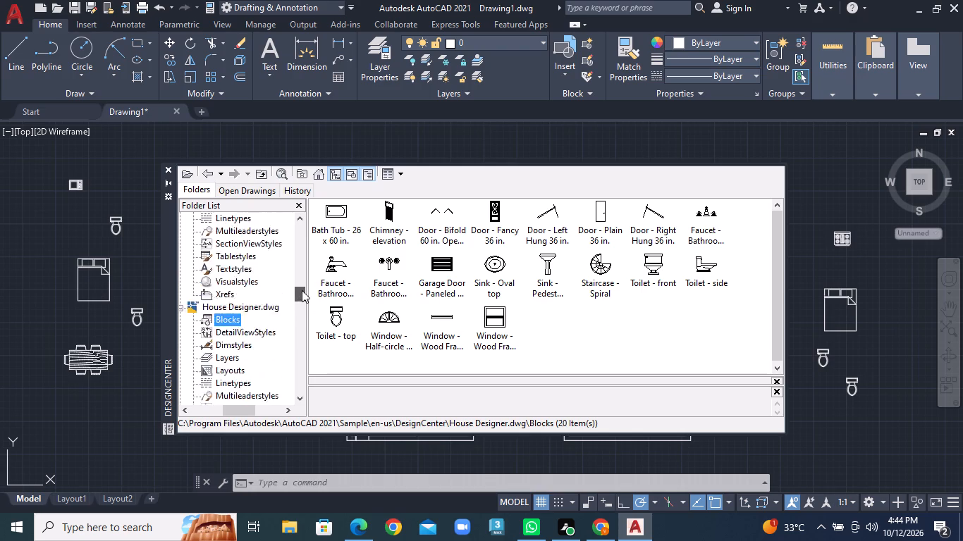
pyautogui.moveTo(302, 290); pyautogui.dragTo(302, 285)
pyautogui.doubleClick(229, 247)
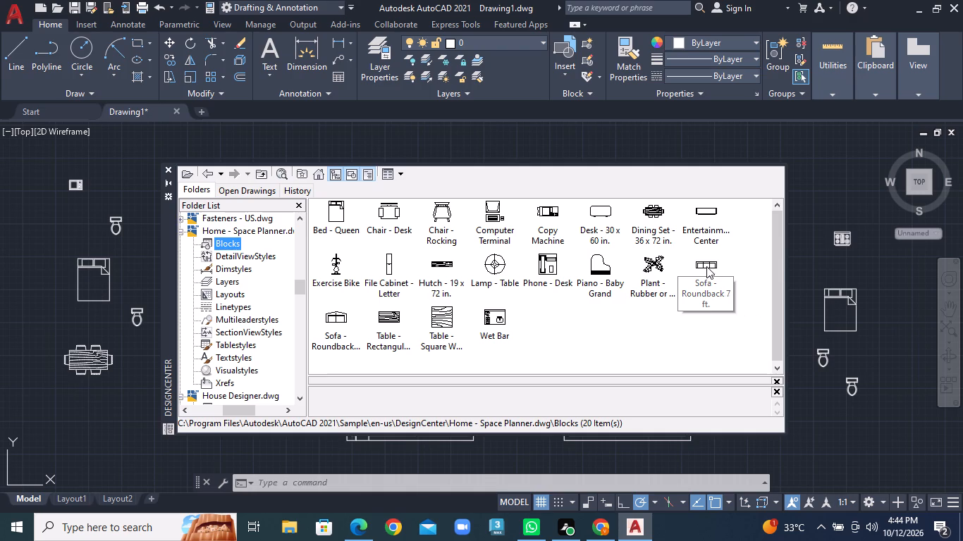
pyautogui.moveTo(706, 261); pyautogui.dragTo(799, 382)
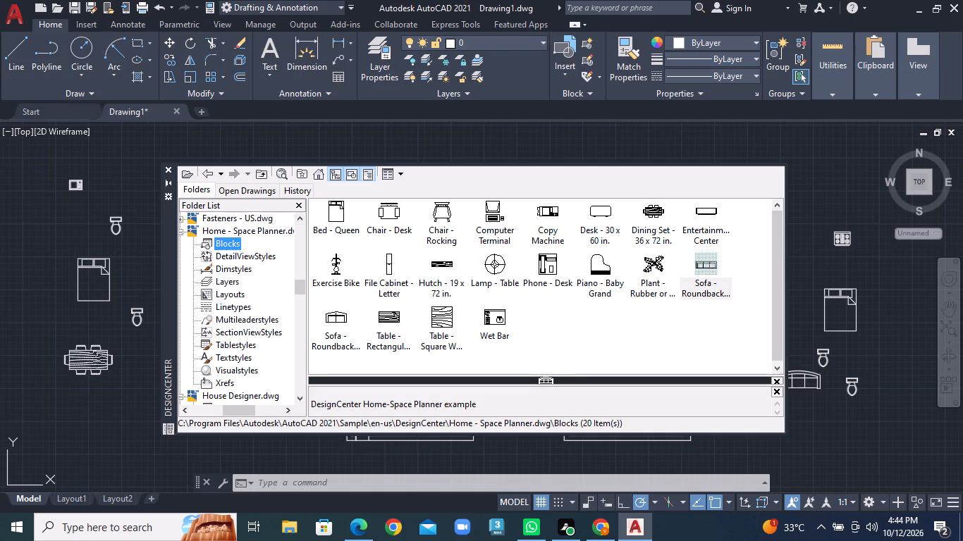
pyautogui.moveTo(799, 382); pyautogui.dragTo(839, 414)
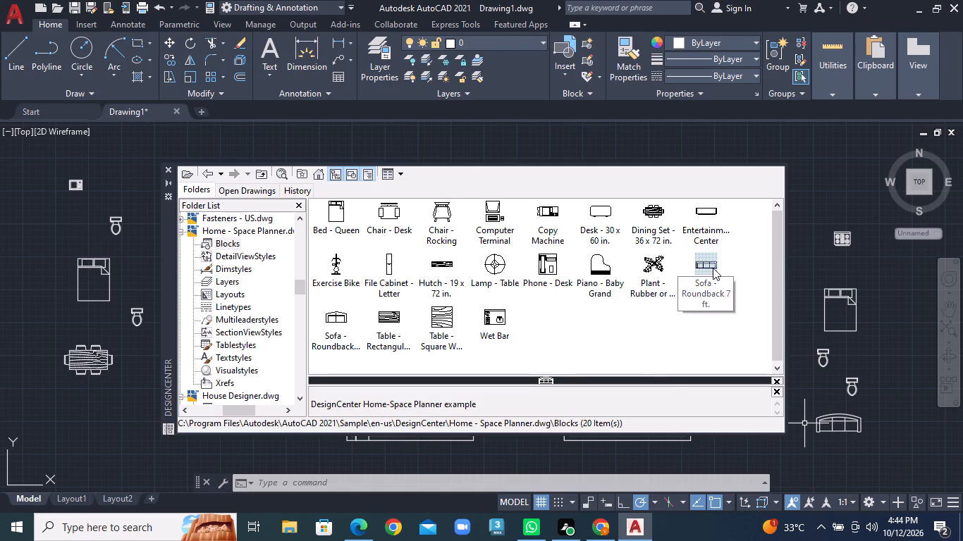
# Insert the Sofa - Roundback 7 ft. block outside the left plan, below the dining set, and close DesignCenter.
pyautogui.moveTo(713, 268); pyautogui.dragTo(95, 395)
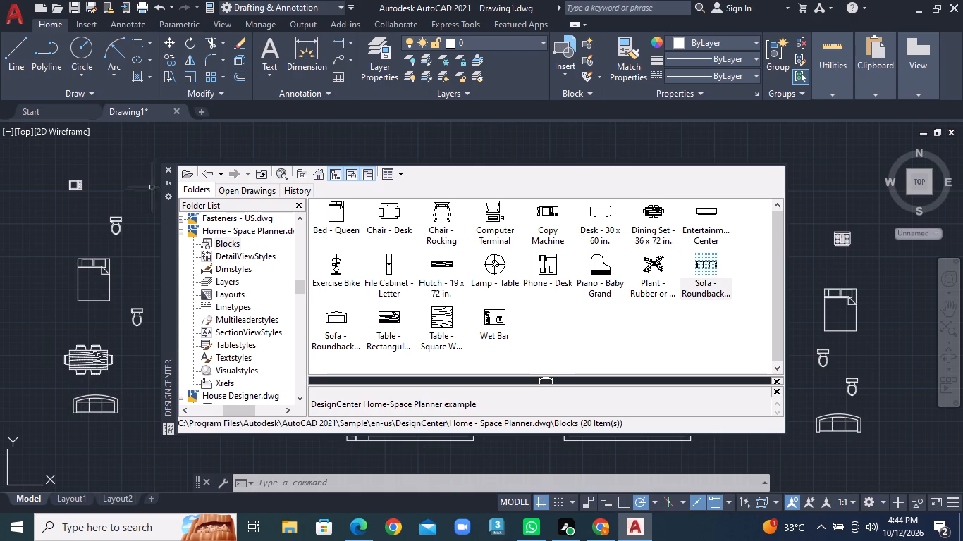
pyautogui.doubleClick(168, 168)
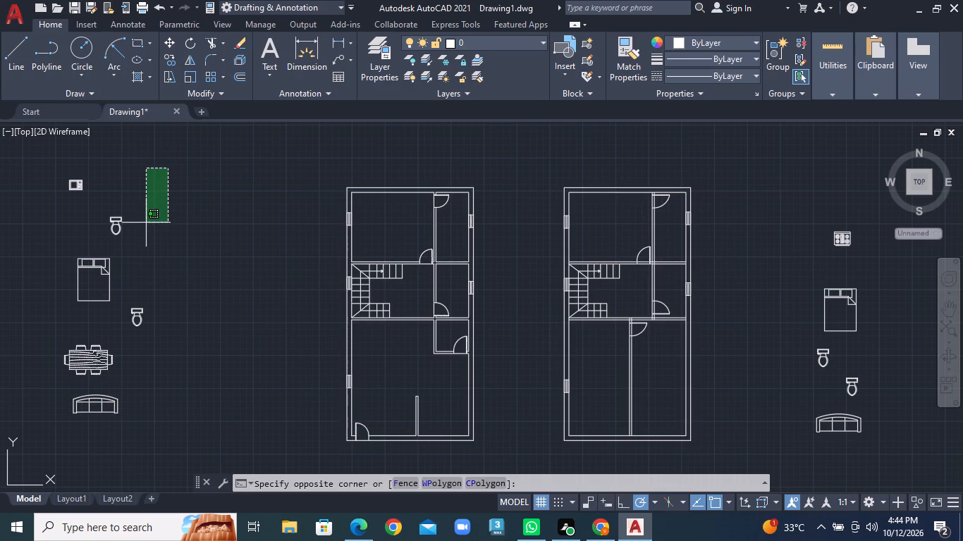
# Move the upper toilet outside the left plan into that plan's top-right room, against the top wall and clear of the door.
pyautogui.click(108, 238)
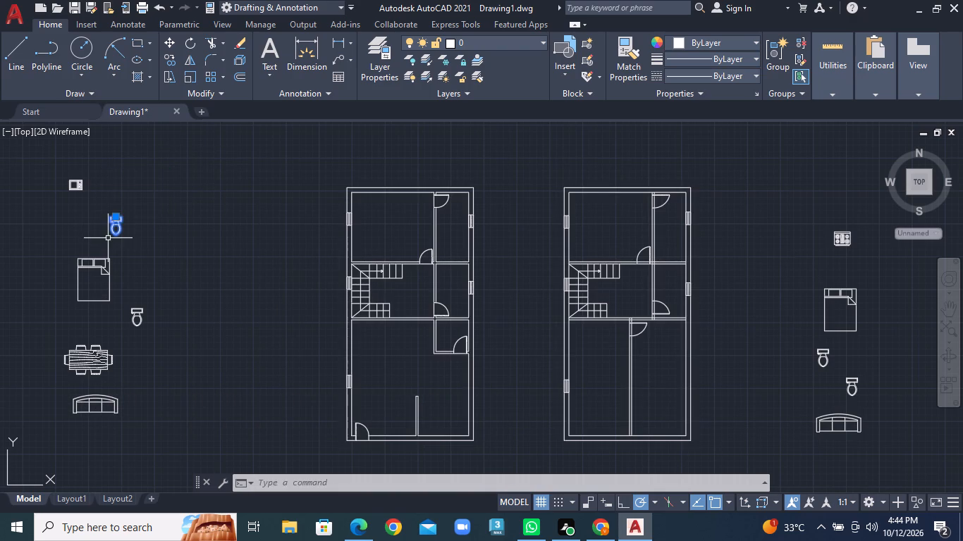
pyautogui.rightClick(136, 201)
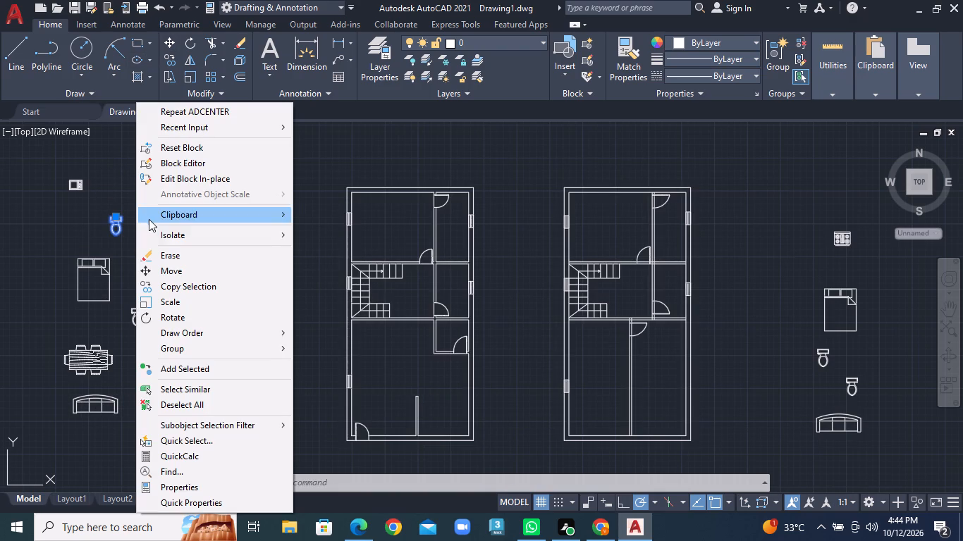
pyautogui.click(173, 268)
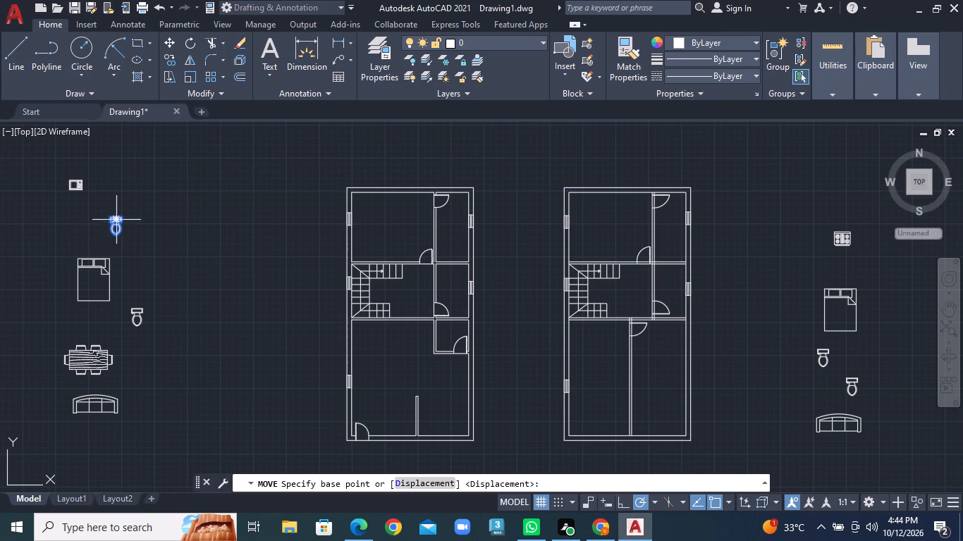
pyautogui.click(117, 220)
pyautogui.scroll(1, 484, 215)
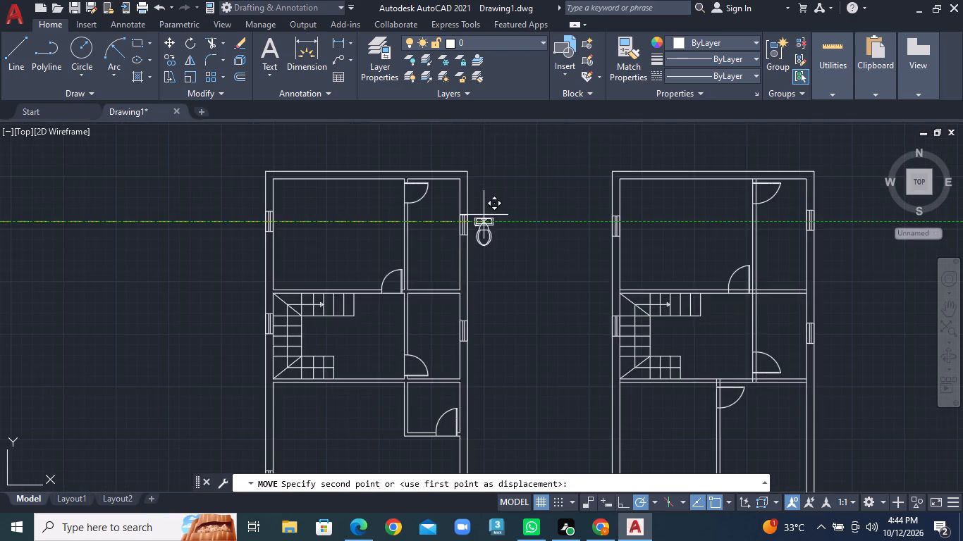
pyautogui.scroll(1, 479, 215)
pyautogui.click(426, 165)
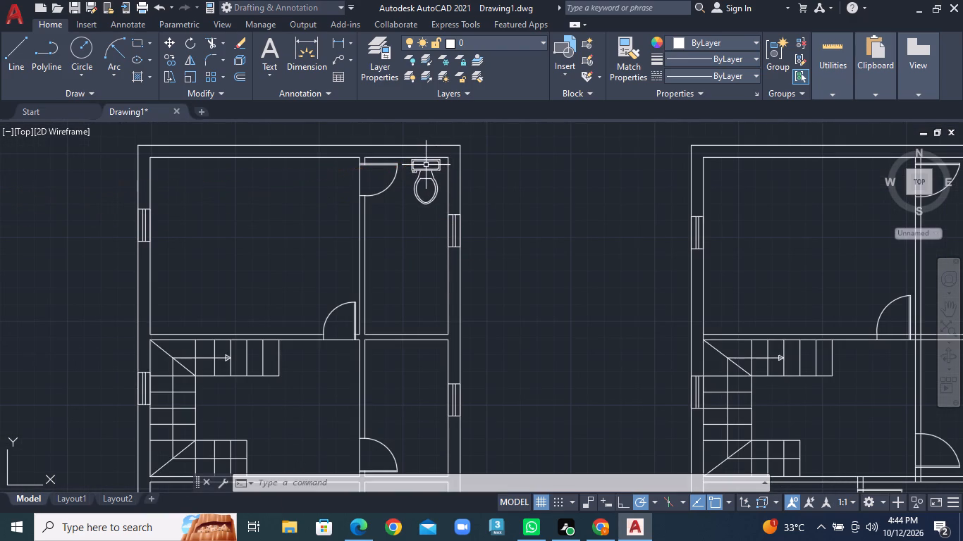
# Move the remaining toilet outside the left plan into the small room directly below the top-right room, at its upper wall.
pyautogui.scroll(-4, 343, 240)
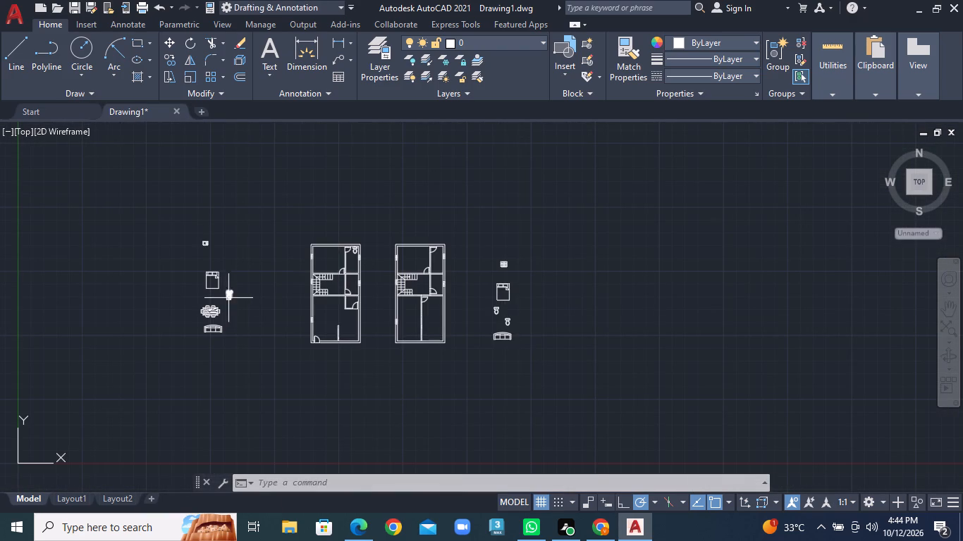
pyautogui.click(228, 298)
pyautogui.rightClick(228, 298)
pyautogui.click(263, 273)
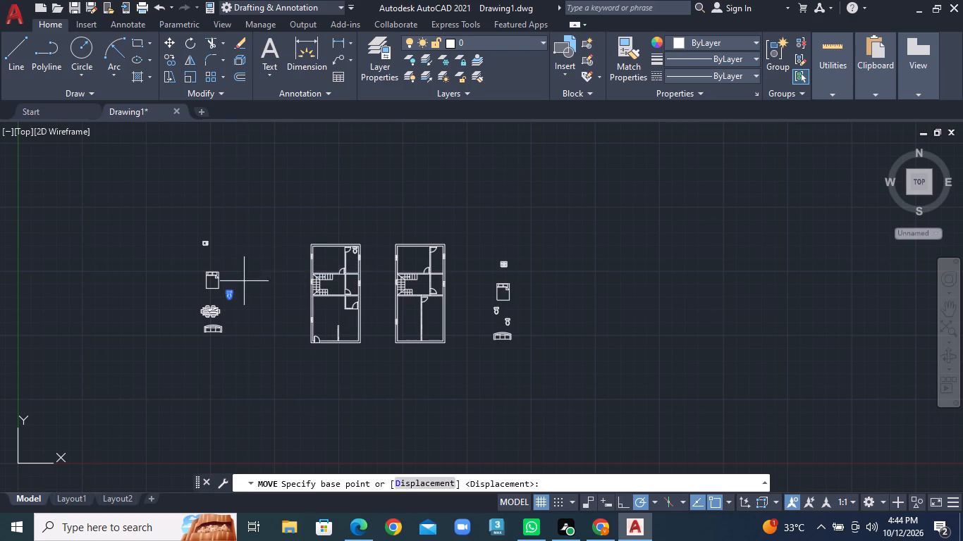
pyautogui.click(228, 291)
pyautogui.scroll(3, 374, 294)
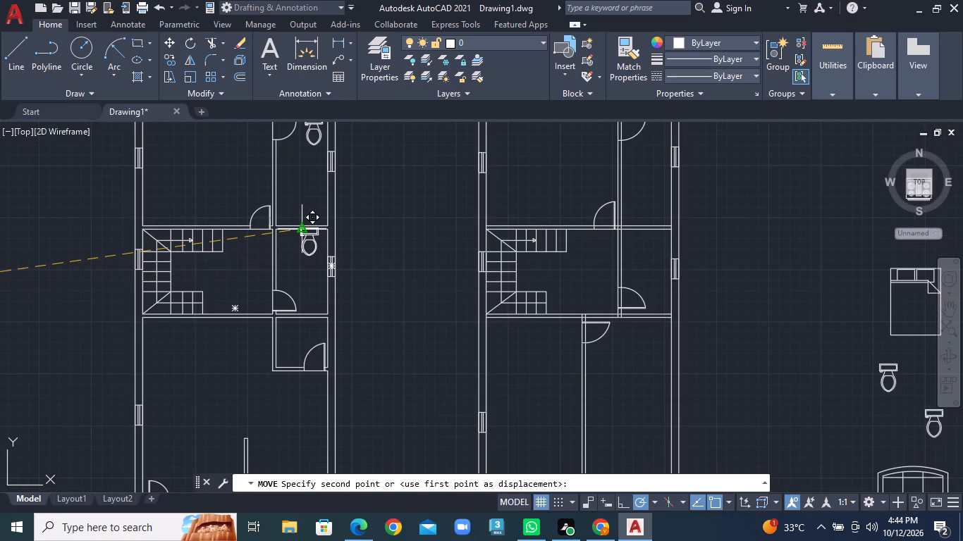
pyautogui.scroll(2, 307, 235)
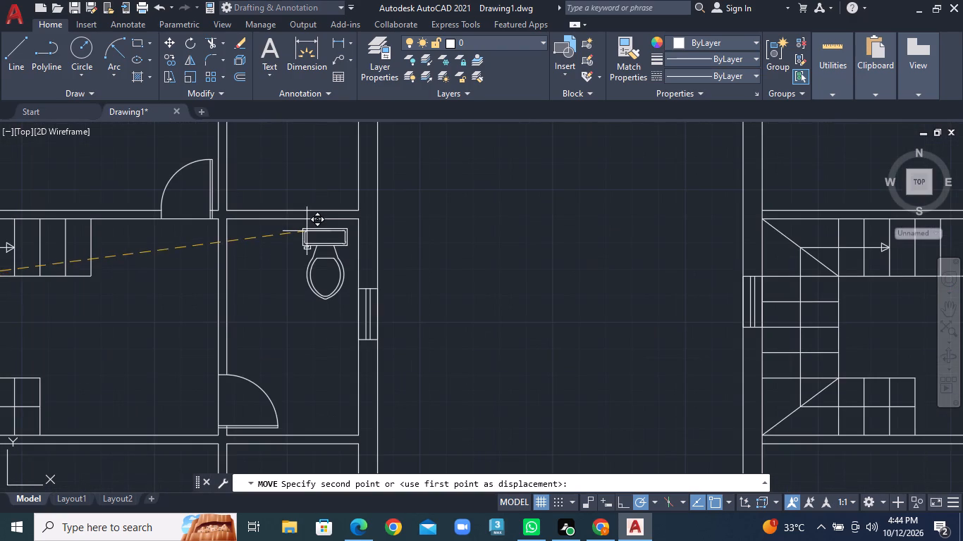
pyautogui.click(307, 225)
# Shift the toilet in the left plan's middle-right room slightly down, leaving a small gap from the upper wall.
pyautogui.scroll(-1, 411, 278)
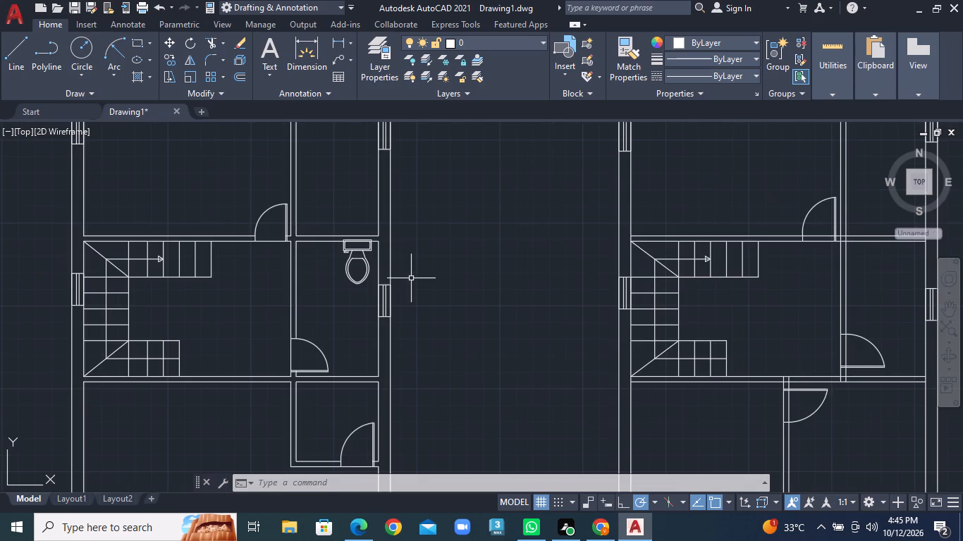
pyautogui.click(360, 259)
pyautogui.rightClick(360, 259)
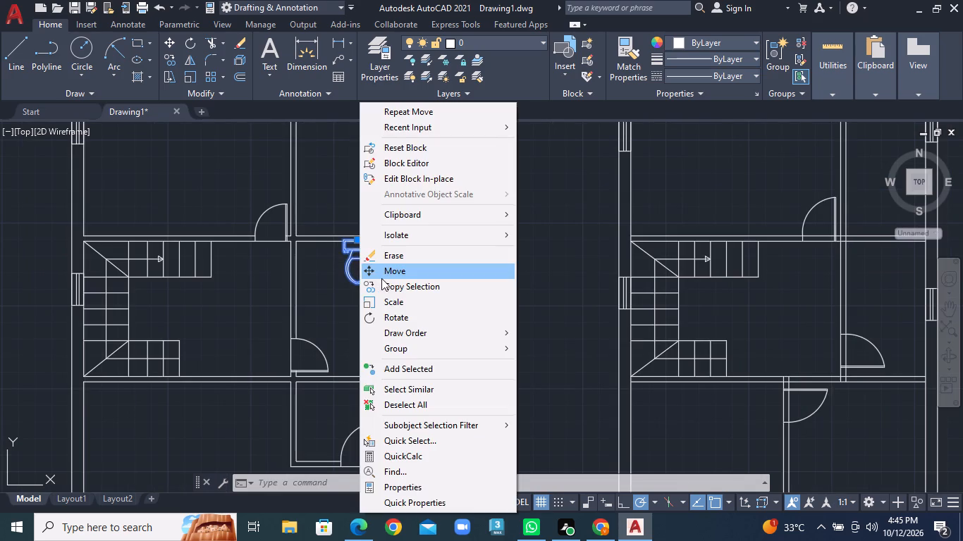
pyautogui.click(382, 273)
pyautogui.scroll(2, 332, 239)
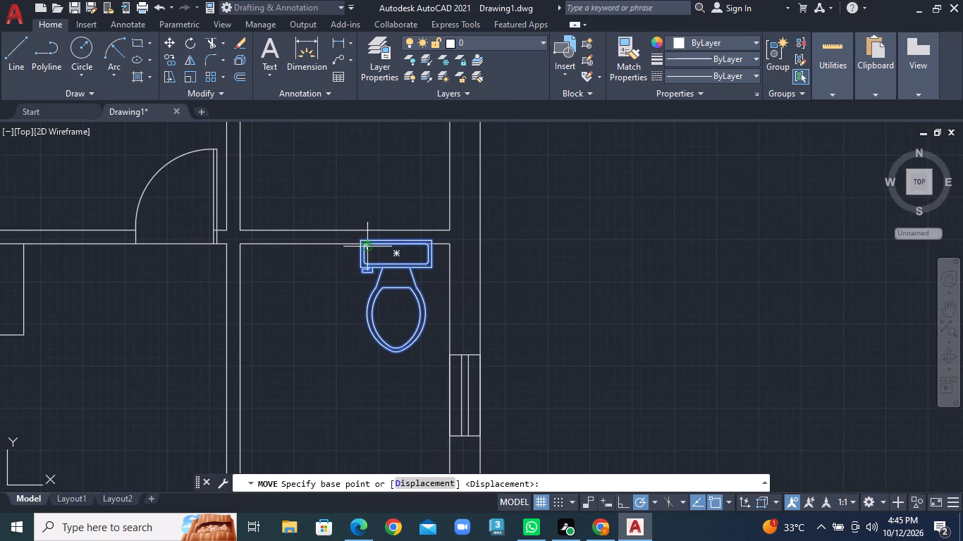
pyautogui.click(362, 243)
pyautogui.click(364, 261)
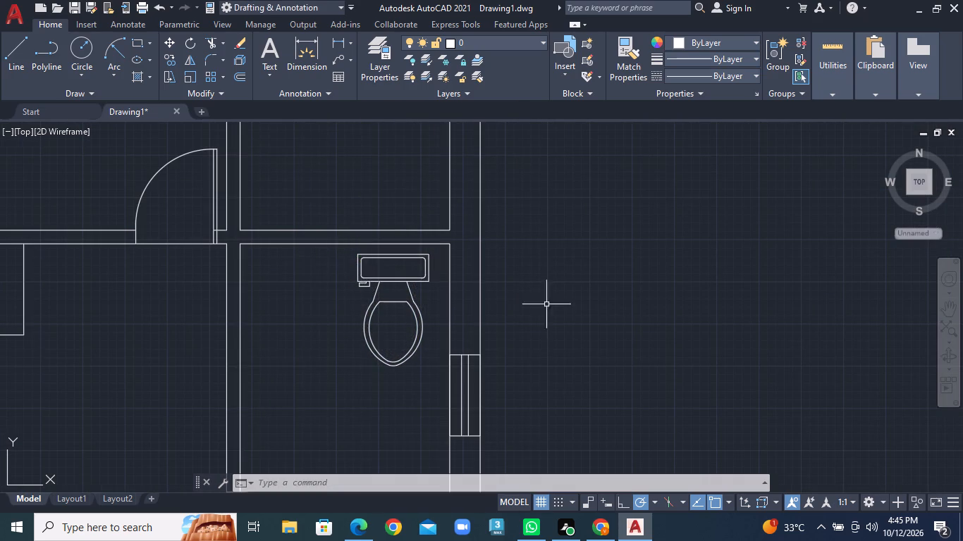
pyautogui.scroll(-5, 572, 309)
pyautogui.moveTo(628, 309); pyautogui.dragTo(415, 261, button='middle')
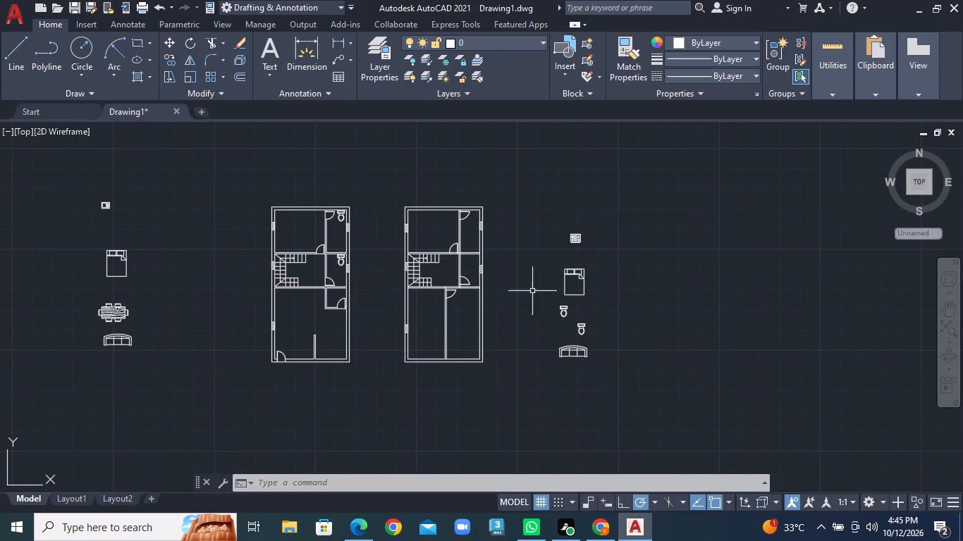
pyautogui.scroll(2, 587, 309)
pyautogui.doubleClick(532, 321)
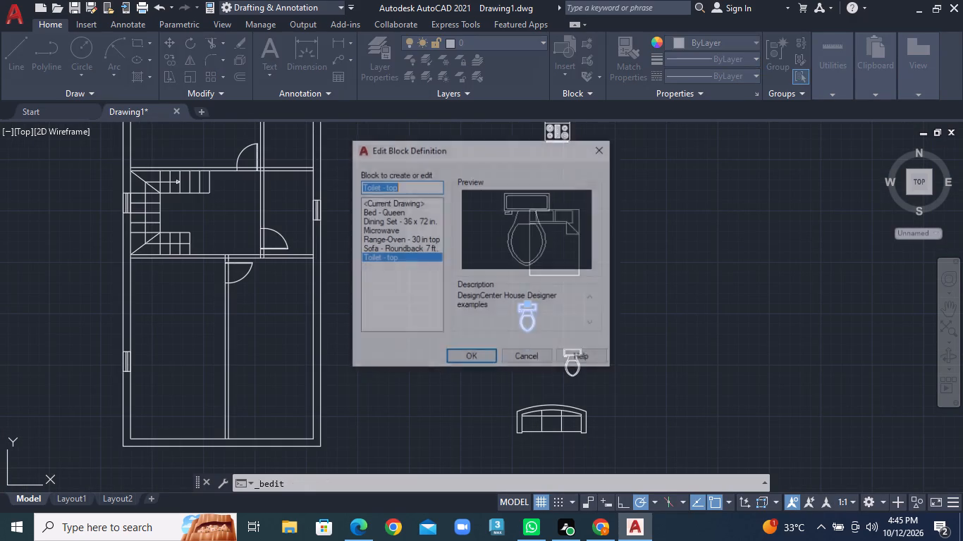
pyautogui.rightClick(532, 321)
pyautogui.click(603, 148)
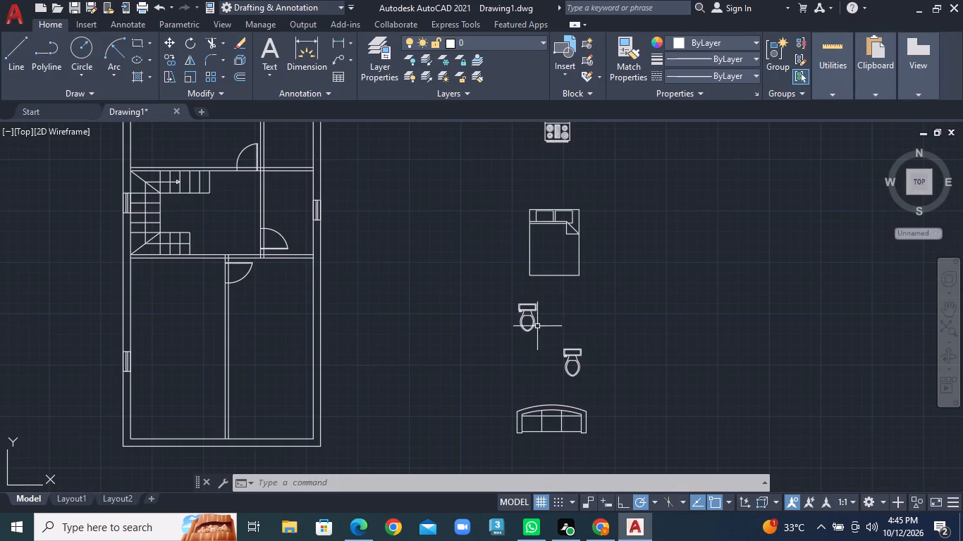
# Move the upper toilet outside the right plan into that plan's top-right room, near the top wall's right corner.
pyautogui.click(529, 312)
pyautogui.rightClick(529, 312)
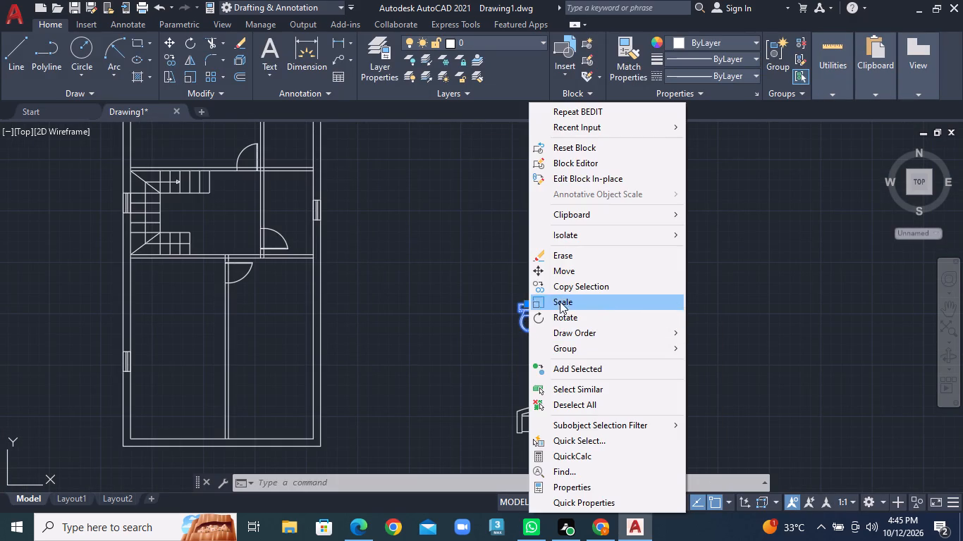
pyautogui.click(562, 273)
pyautogui.click(540, 304)
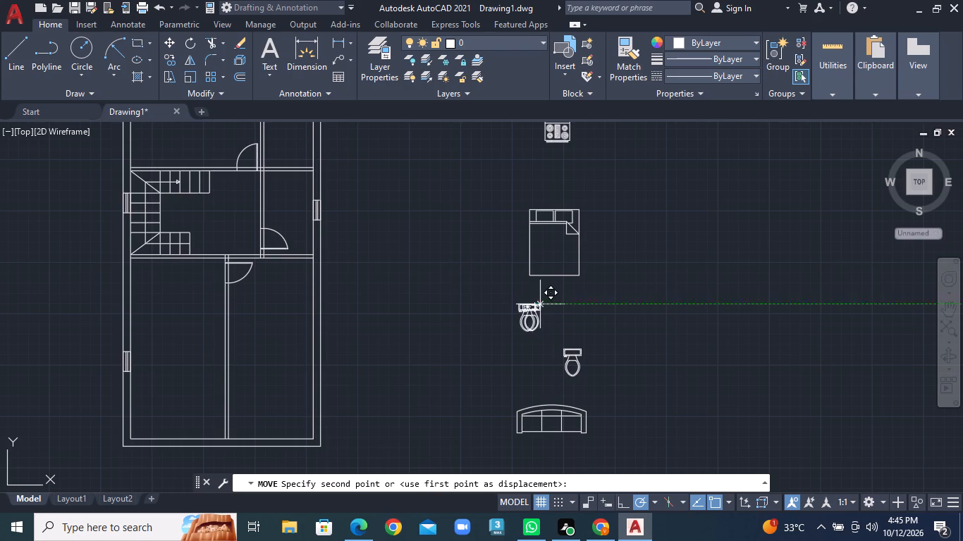
pyautogui.moveTo(381, 256); pyautogui.dragTo(473, 423, button='middle')
pyautogui.scroll(1, 434, 318)
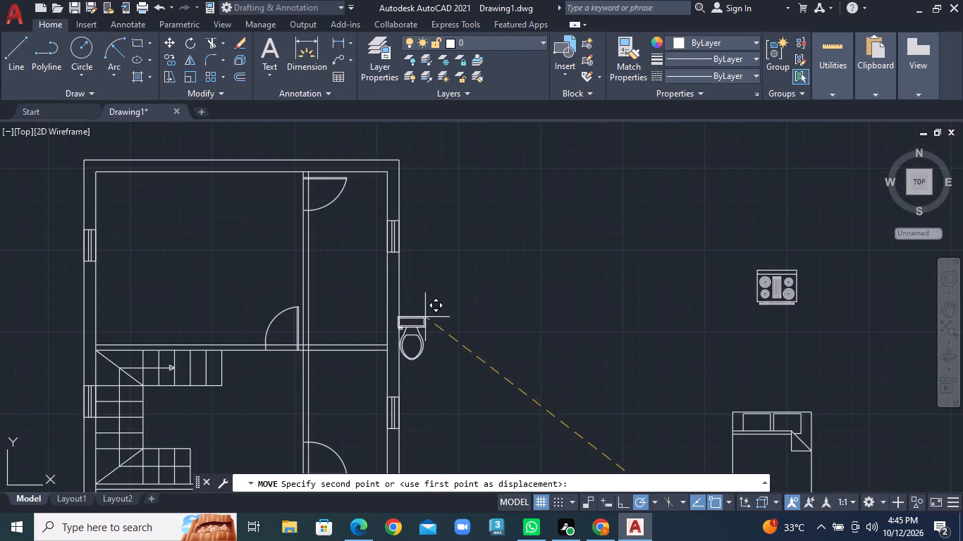
pyautogui.scroll(-2, 355, 256)
pyautogui.scroll(2, 350, 226)
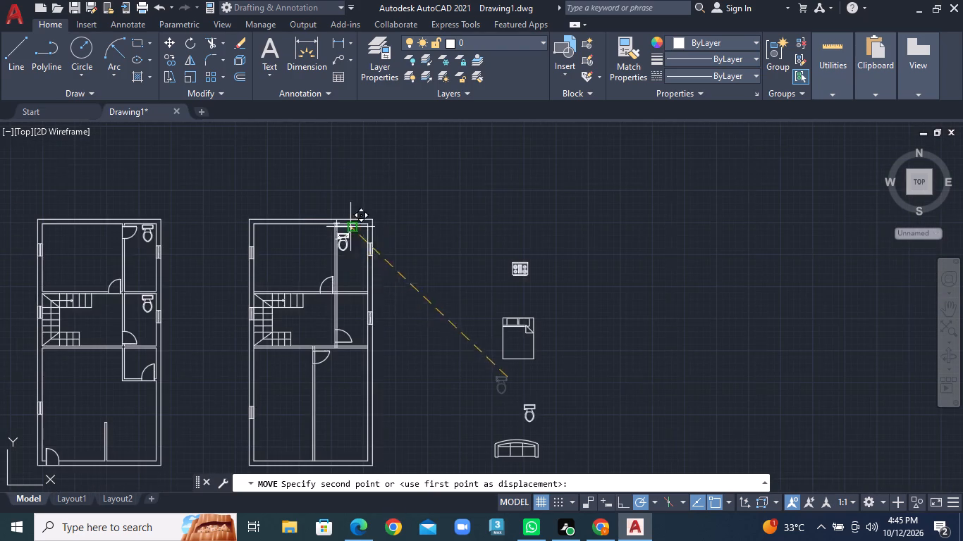
pyautogui.scroll(2, 351, 225)
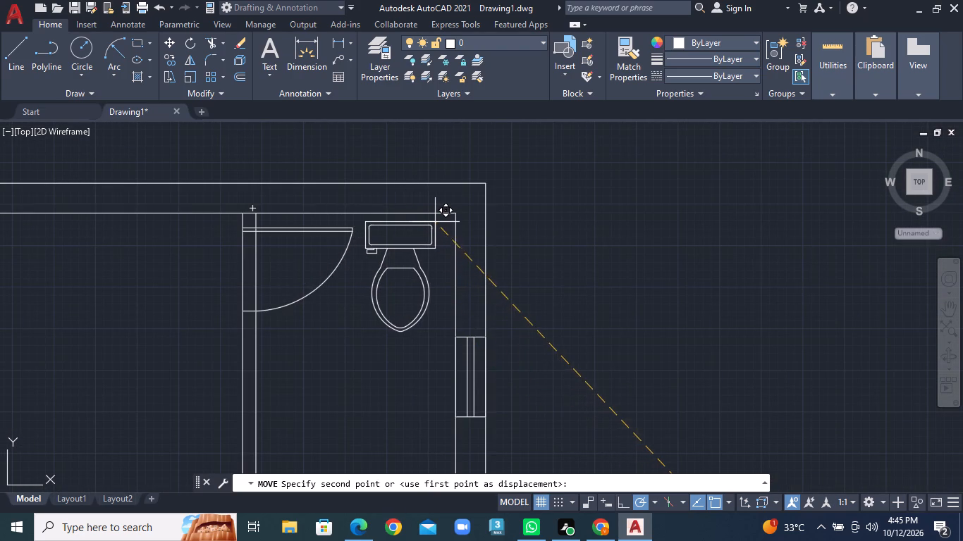
pyautogui.doubleClick(446, 219)
# Move the remaining toilet outside the right plan into that plan's middle-right room, just below the upper wall near the window side.
pyautogui.scroll(-1, 486, 294)
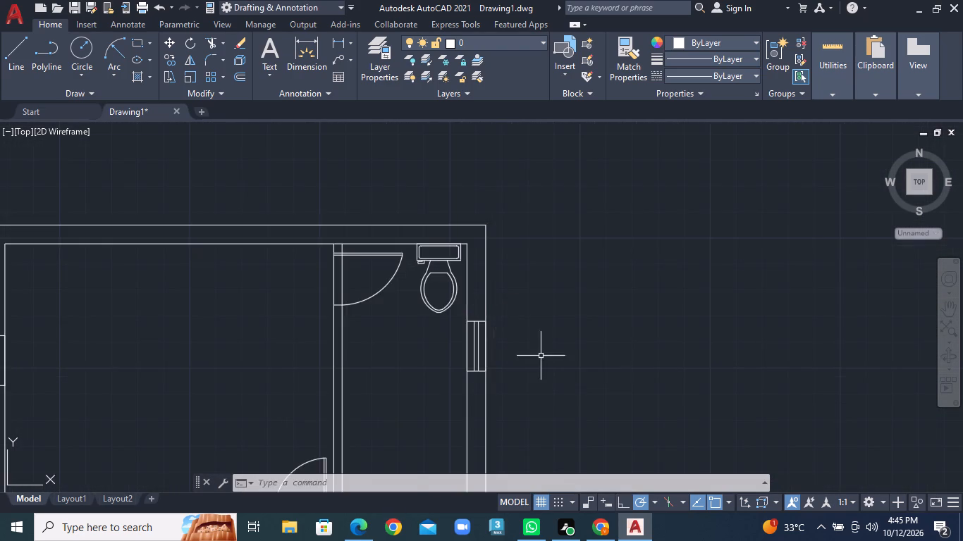
pyautogui.scroll(-1, 554, 368)
pyautogui.moveTo(539, 361); pyautogui.dragTo(511, 240, button='middle')
pyautogui.scroll(-2, 599, 342)
pyautogui.moveTo(649, 374); pyautogui.dragTo(511, 245, button='middle')
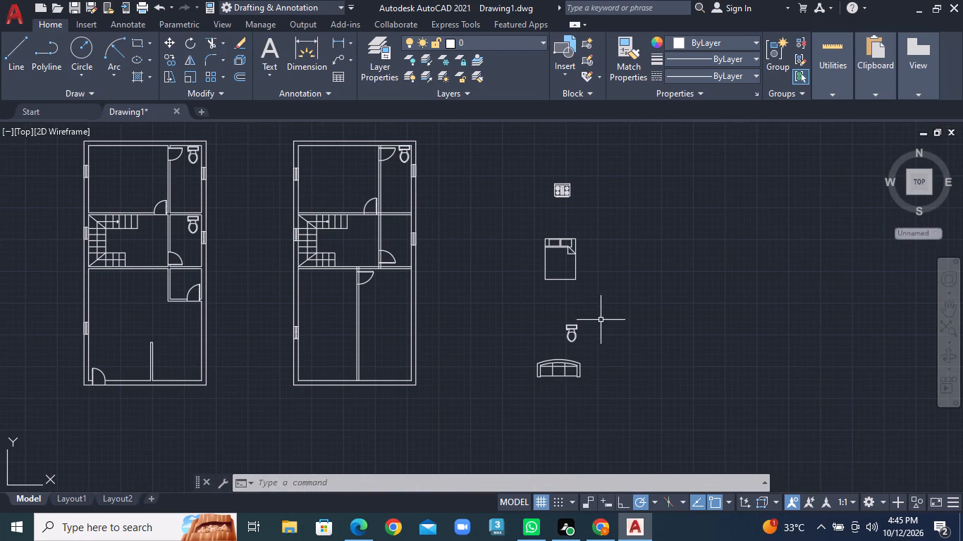
pyautogui.click(548, 320)
pyautogui.rightClick(596, 352)
pyautogui.click(596, 352)
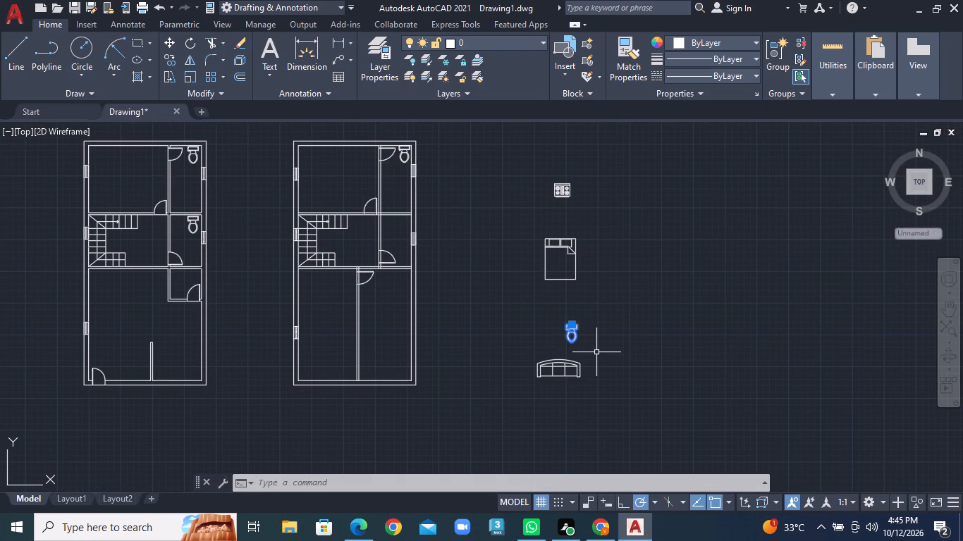
pyautogui.rightClick(596, 352)
pyautogui.click(640, 274)
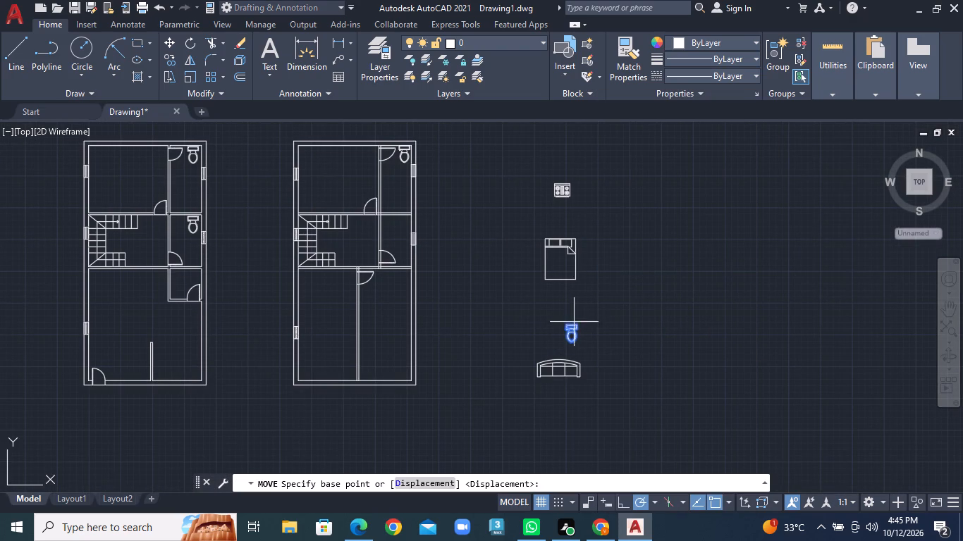
pyautogui.click(575, 323)
pyautogui.scroll(2, 391, 236)
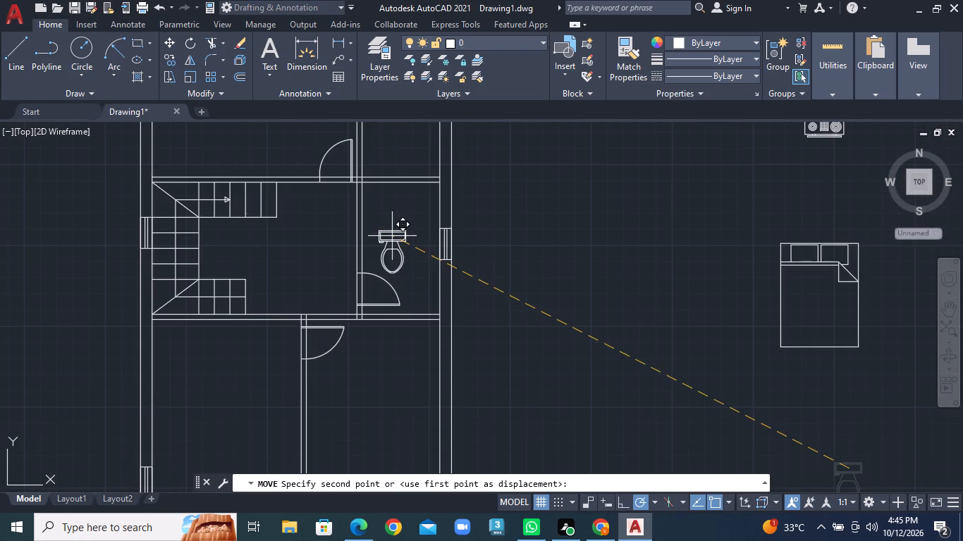
pyautogui.moveTo(392, 236); pyautogui.dragTo(408, 337, button='middle')
pyautogui.scroll(1, 419, 314)
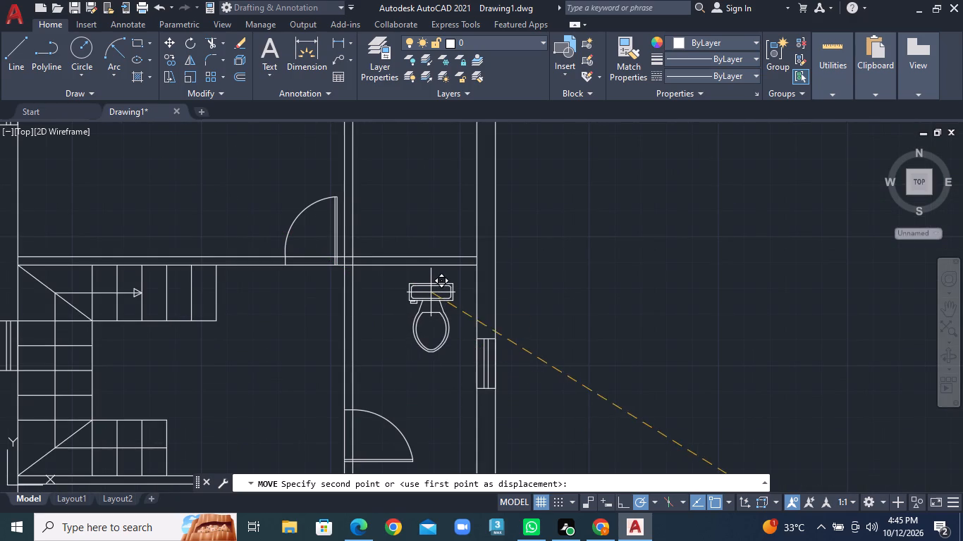
pyautogui.doubleClick(447, 280)
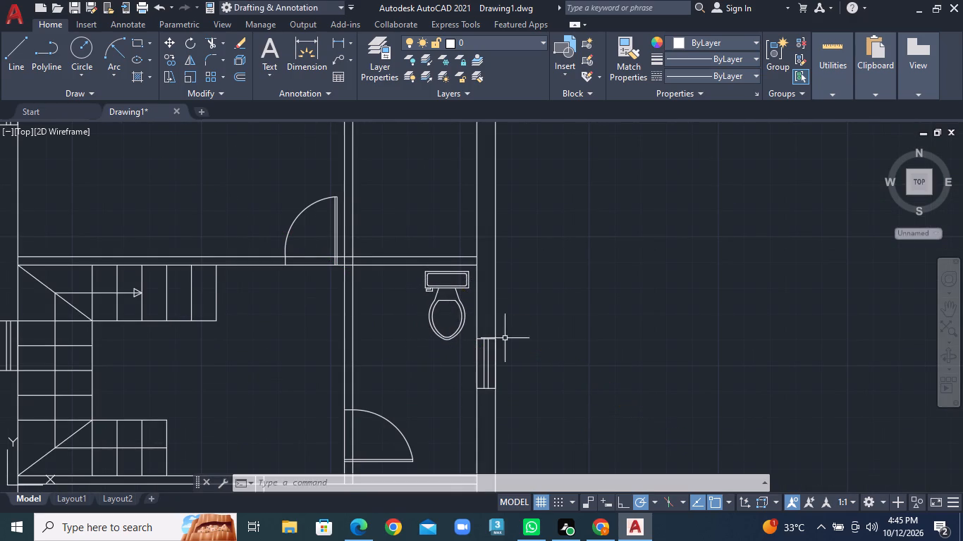
# Rotate the queen bed outside the right plan 180° about its top-left corner.
pyautogui.scroll(-2, 505, 338)
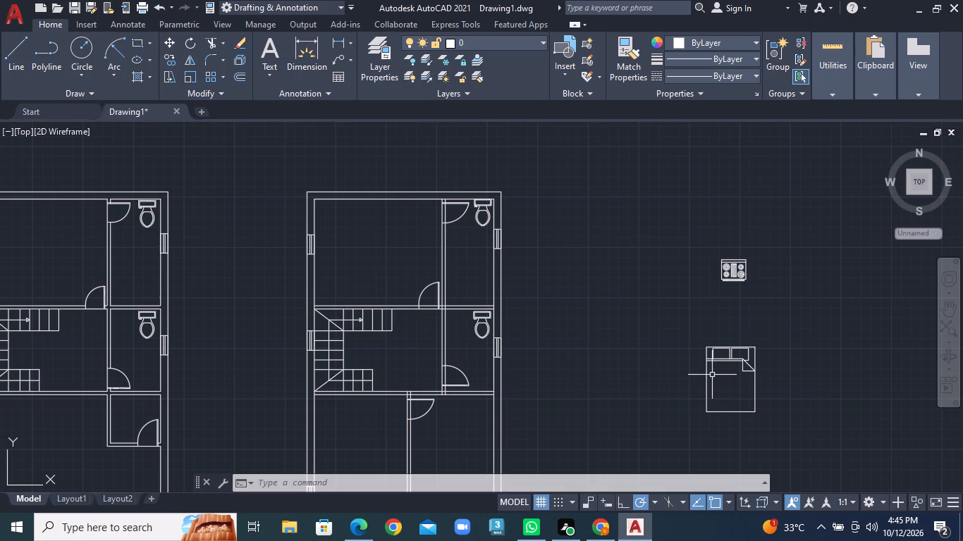
pyautogui.click(710, 353)
pyautogui.click(696, 356)
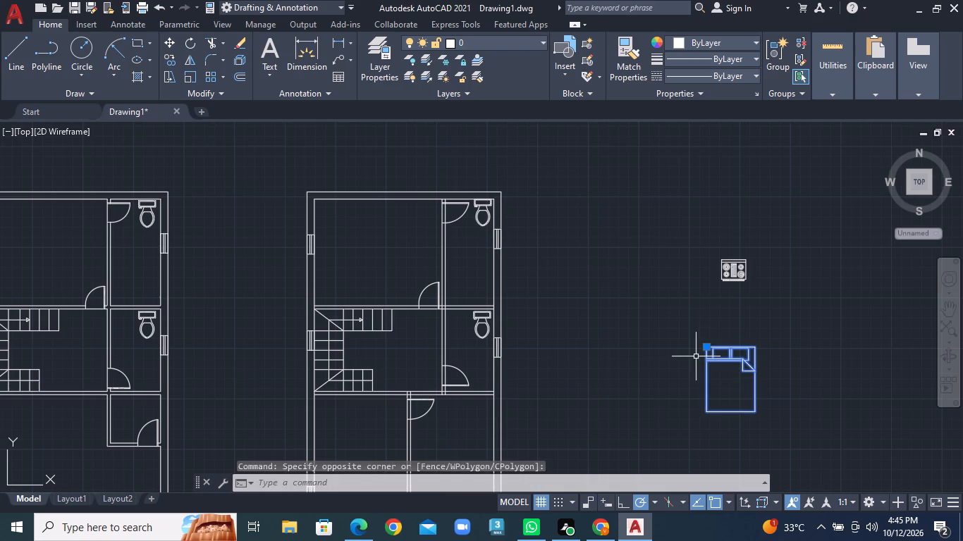
pyautogui.rightClick(696, 356)
pyautogui.click(737, 320)
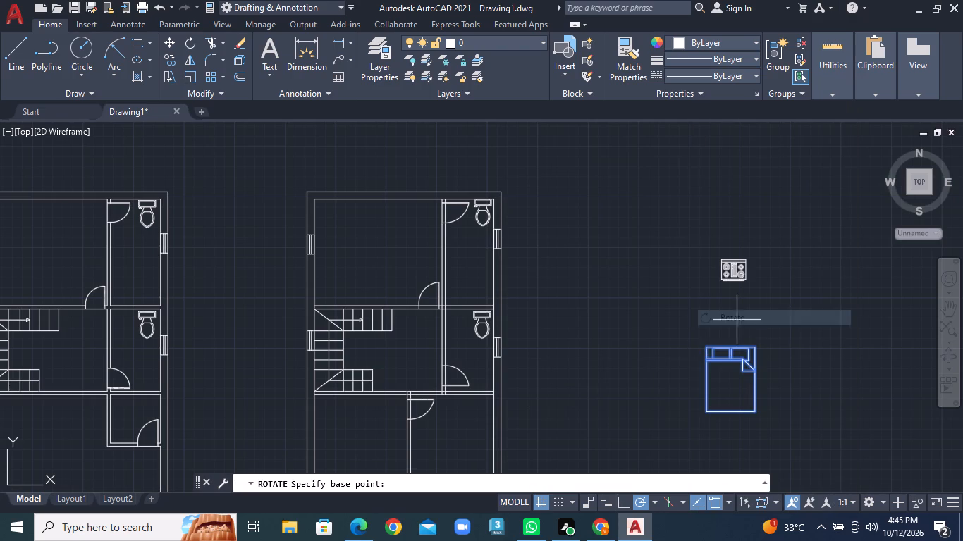
pyautogui.click(704, 348)
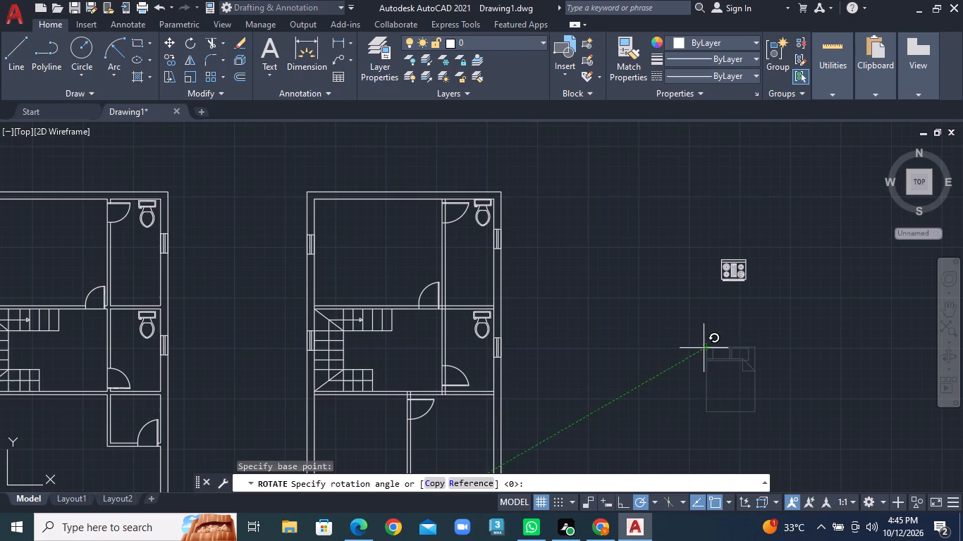
pyautogui.click(640, 347)
# Move the rotated queen bed from outside the right plan into that plan's top-left room, just above the lower wall.
pyautogui.click(656, 302)
pyautogui.rightClick(656, 302)
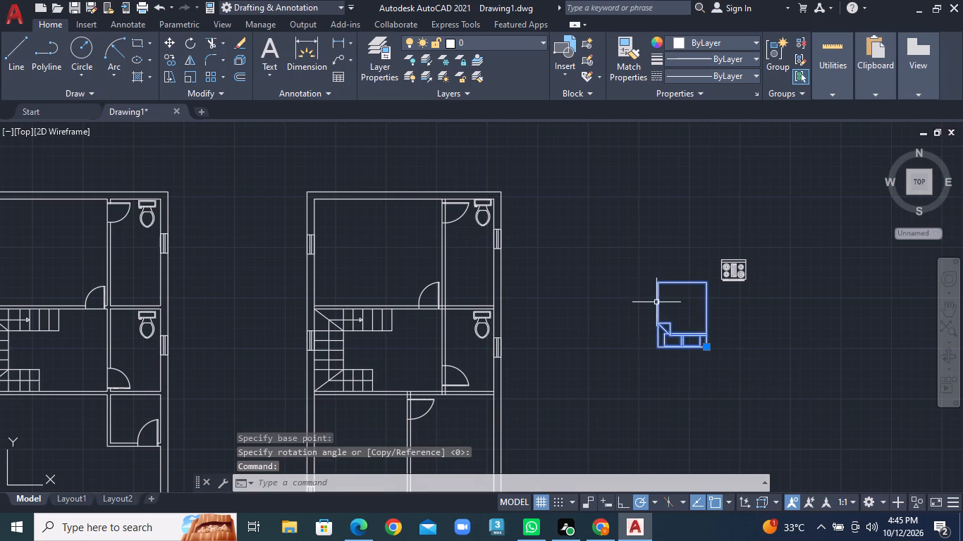
pyautogui.click(680, 275)
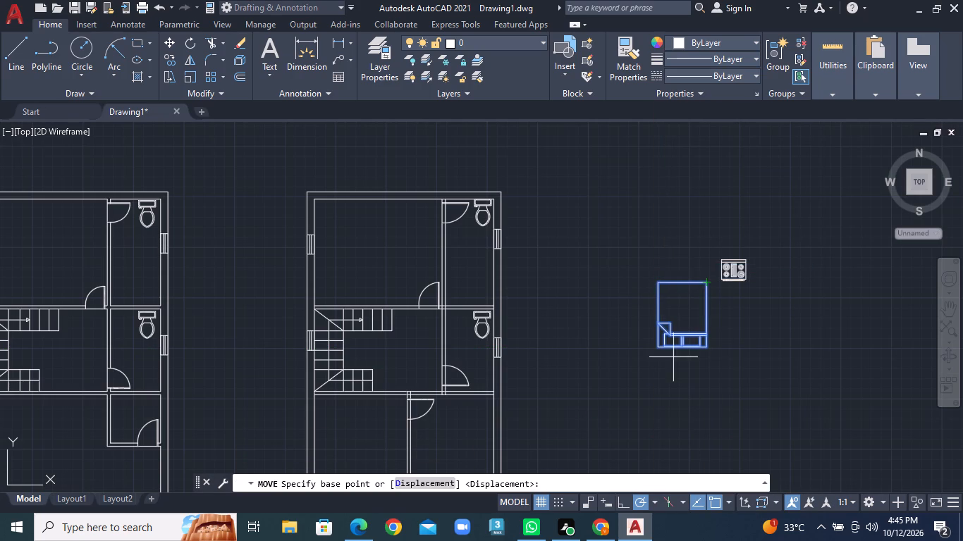
pyautogui.click(656, 346)
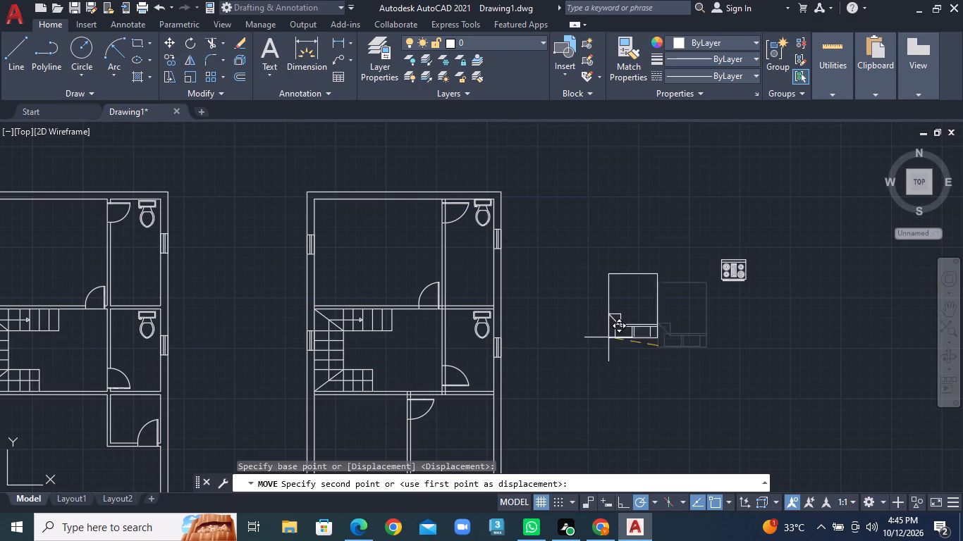
pyautogui.scroll(4, 327, 315)
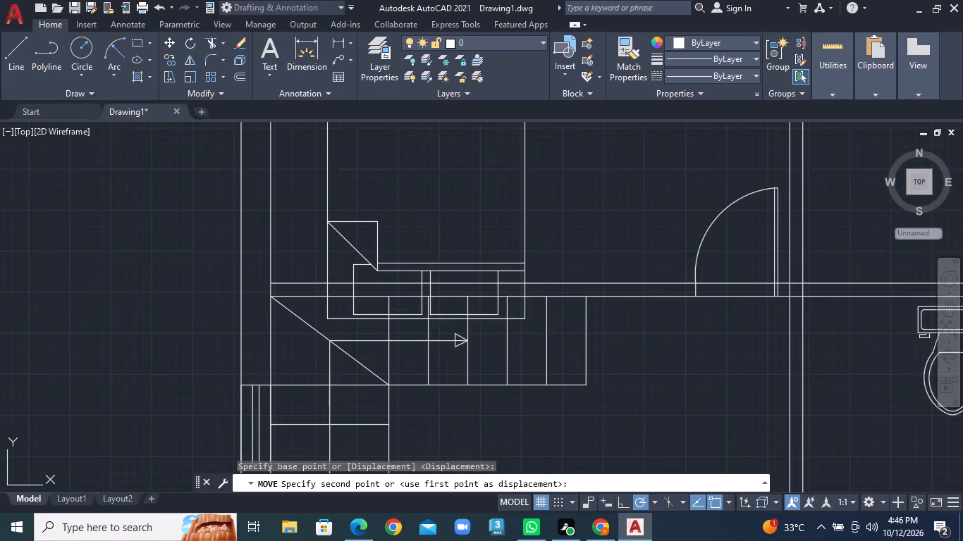
pyautogui.click(346, 272)
# Shift the bed in the right plan's top-left room to the right, closer to the room's middle, keeping it beside the lower wall.
pyautogui.scroll(-3, 388, 321)
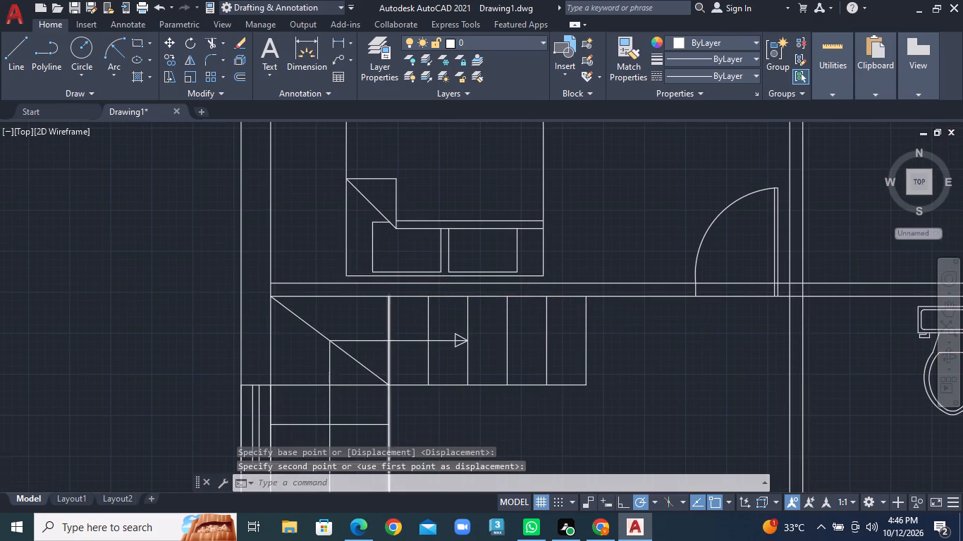
pyautogui.scroll(-2, 388, 321)
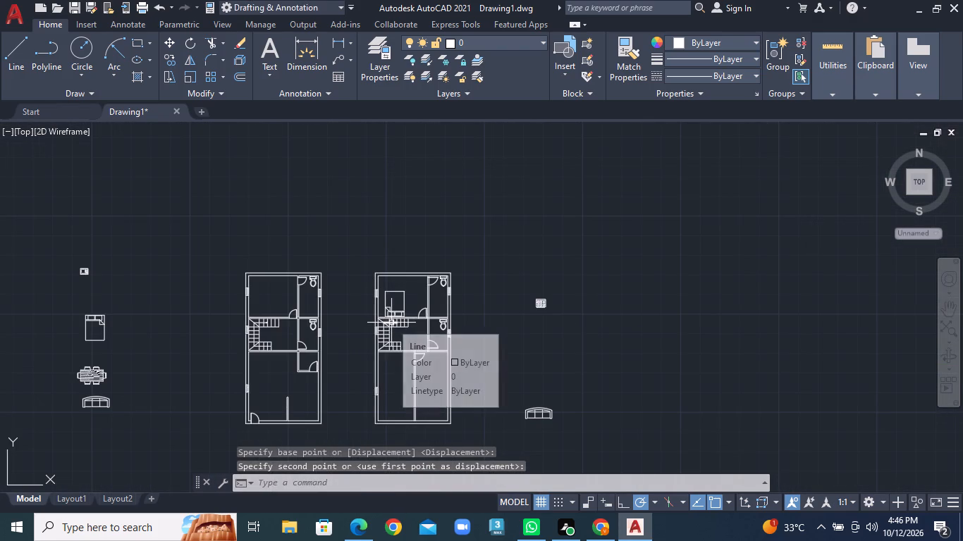
pyautogui.scroll(5, 391, 306)
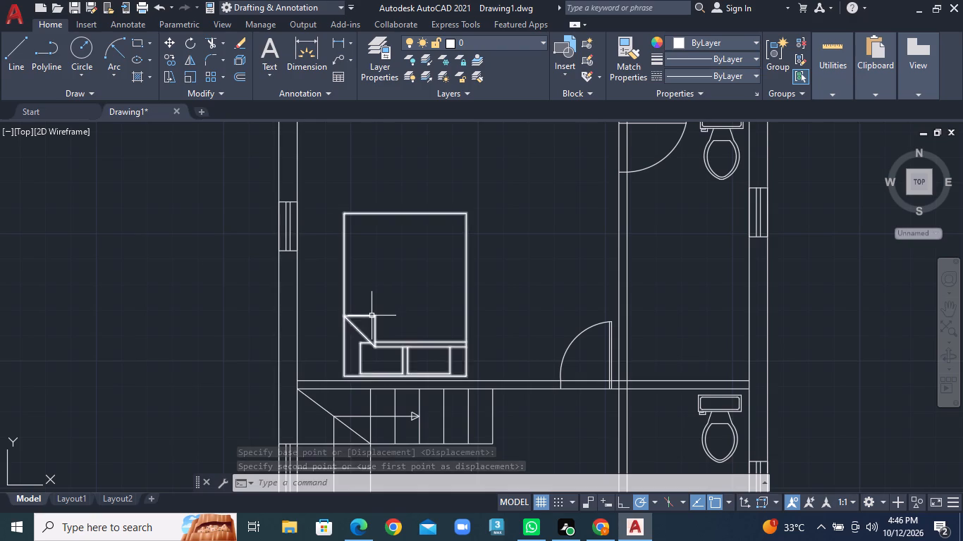
pyautogui.click(372, 316)
pyautogui.rightClick(372, 316)
pyautogui.click(412, 271)
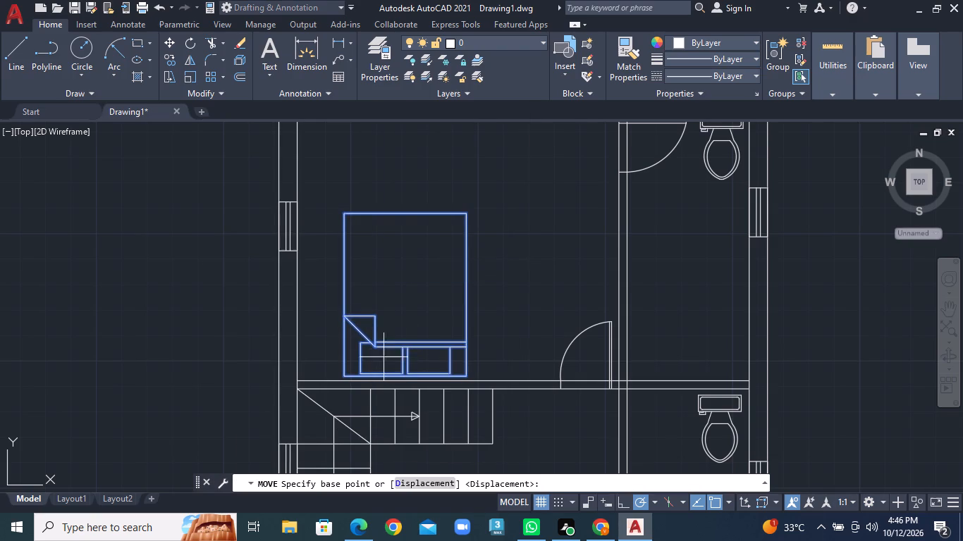
pyautogui.click(343, 378)
pyautogui.click(394, 378)
# Rotate the queen bed outside the left plan 180° about its top-right corner.
pyautogui.scroll(-3, 393, 395)
pyautogui.moveTo(324, 388); pyautogui.dragTo(340, 378, button='middle')
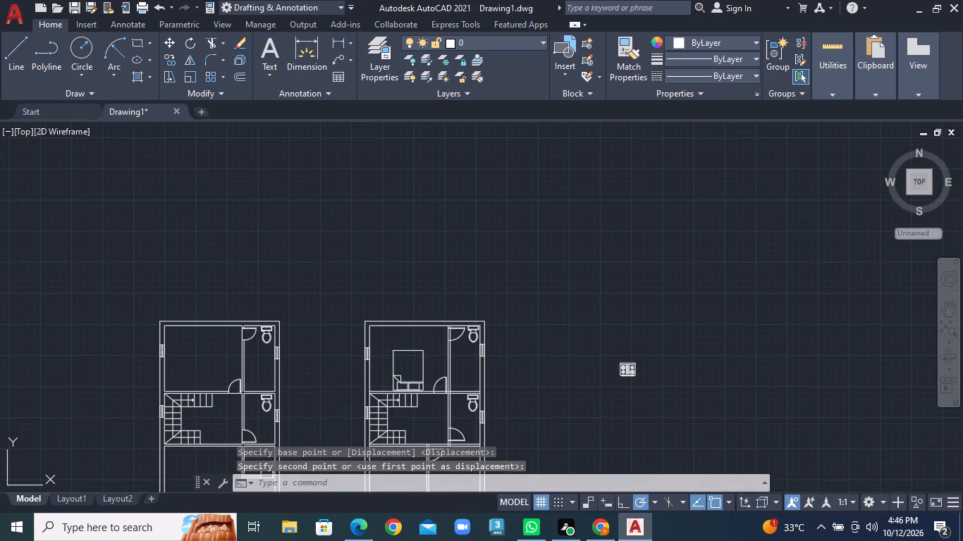
pyautogui.moveTo(340, 378); pyautogui.dragTo(448, 265, button='middle')
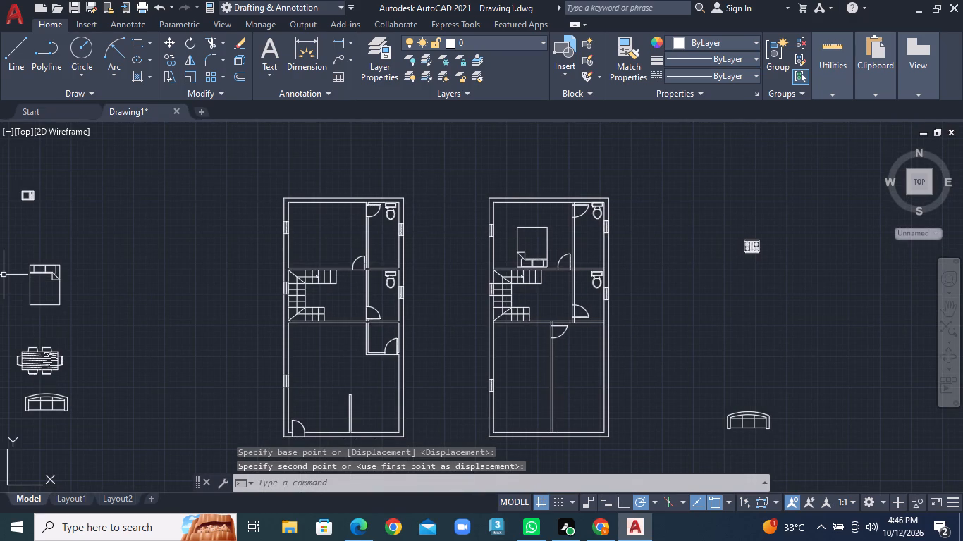
pyautogui.click(16, 248)
pyautogui.click(79, 317)
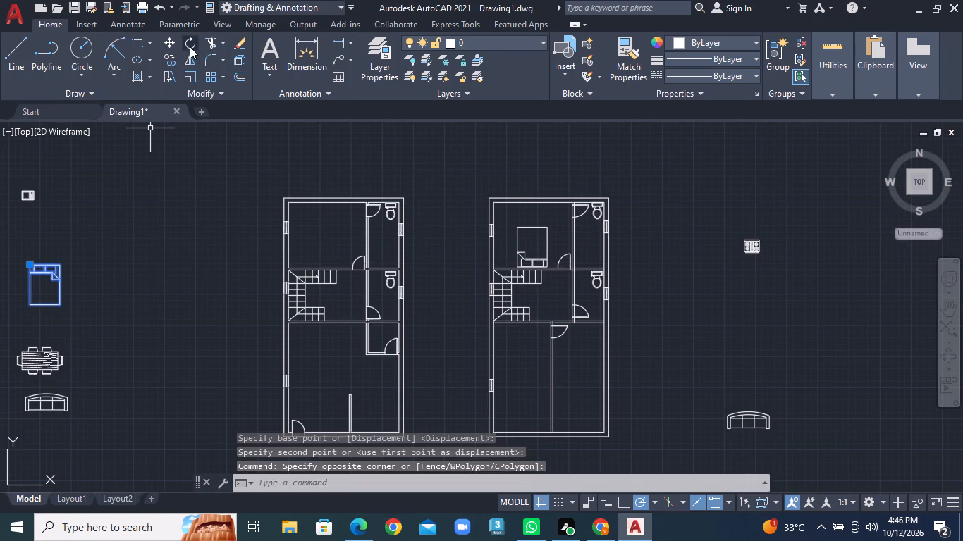
pyautogui.click(190, 46)
pyautogui.click(61, 266)
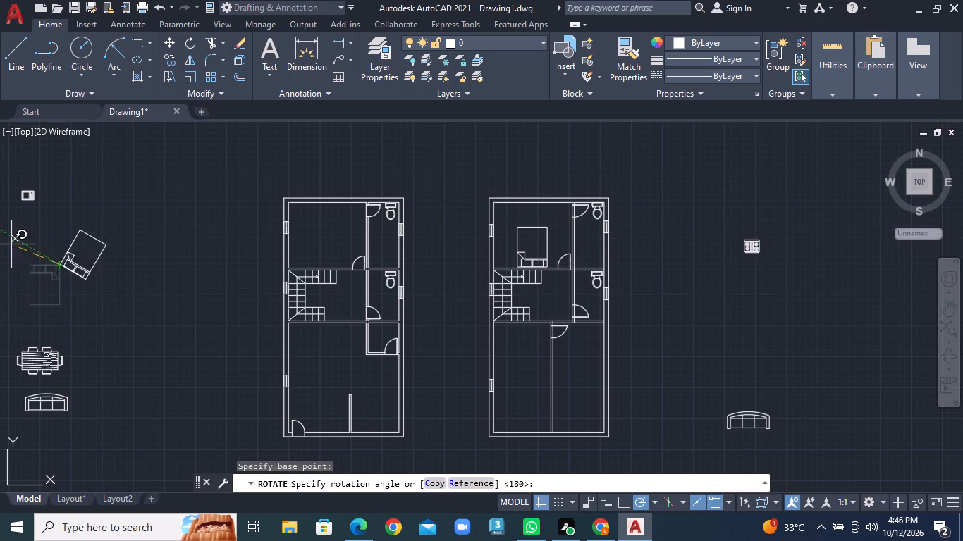
pyautogui.click(16, 263)
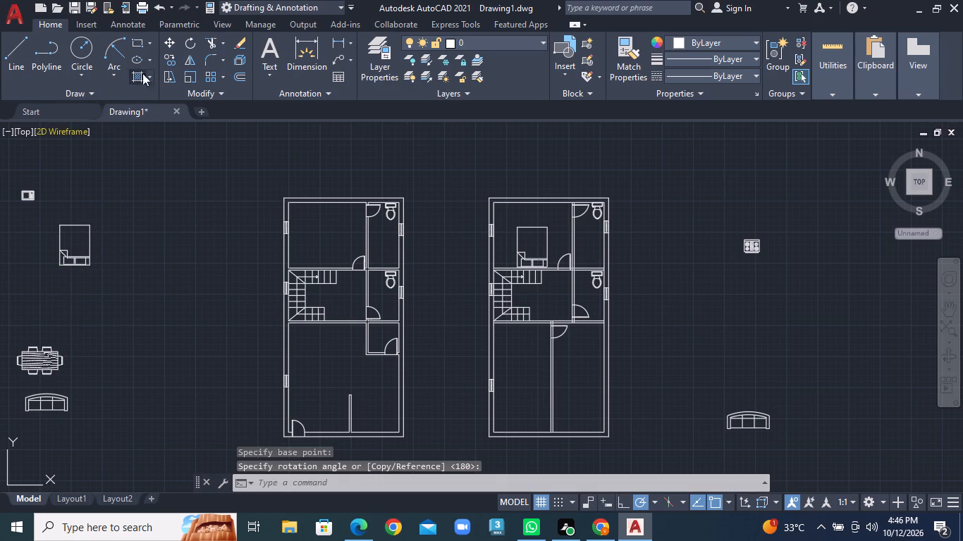
# Move the rotated queen bed into the left plan's top-left room, with its headboard just above the lower wall.
pyautogui.click(168, 44)
pyautogui.click(90, 230)
pyautogui.rightClick(90, 230)
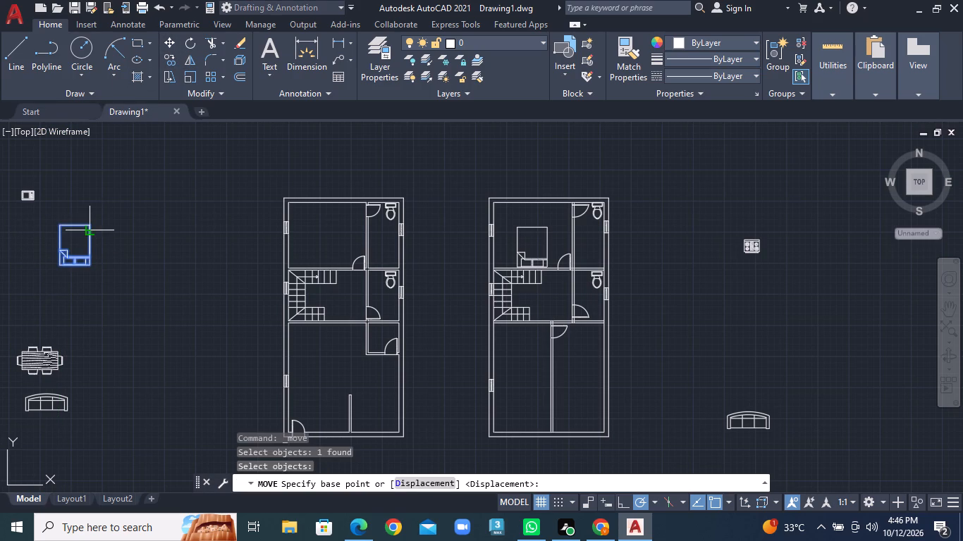
pyautogui.click(59, 266)
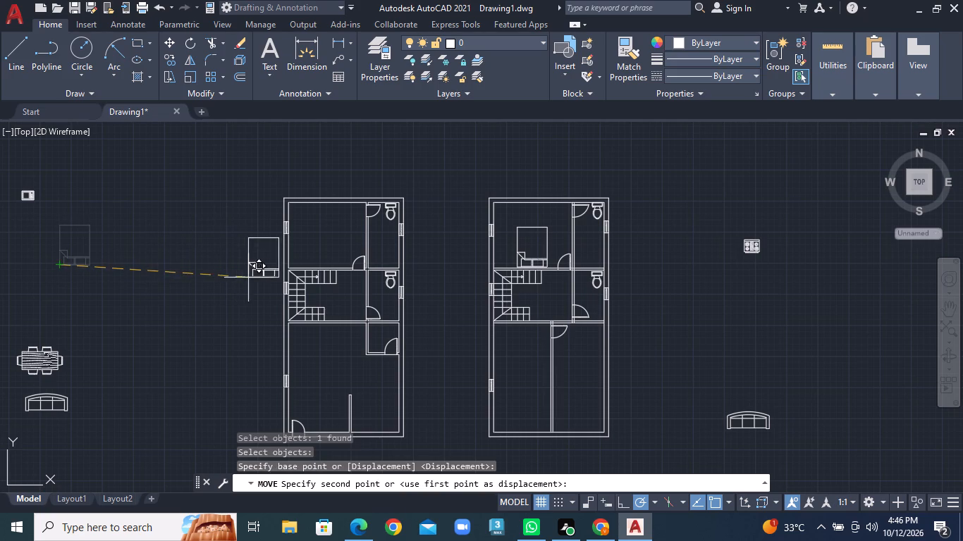
pyautogui.scroll(2, 321, 288)
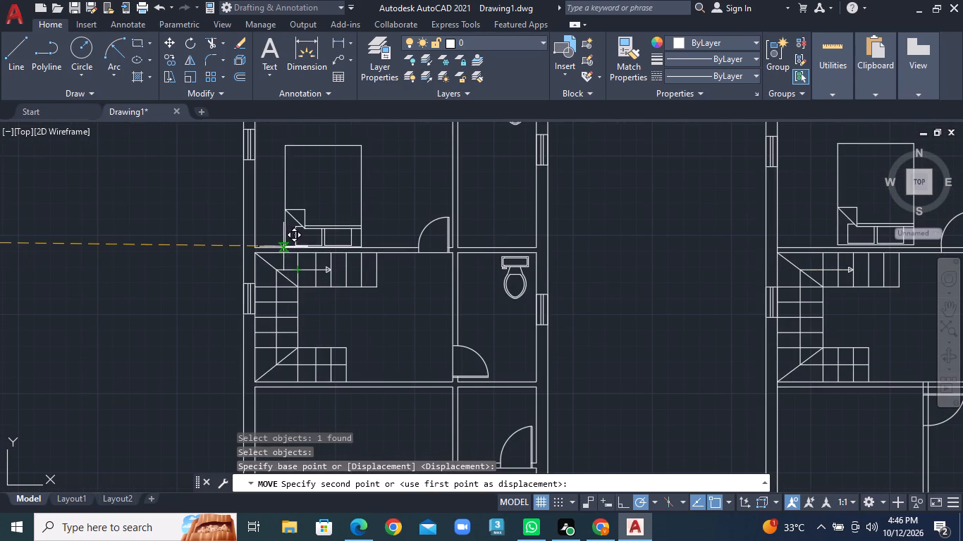
pyautogui.click(289, 242)
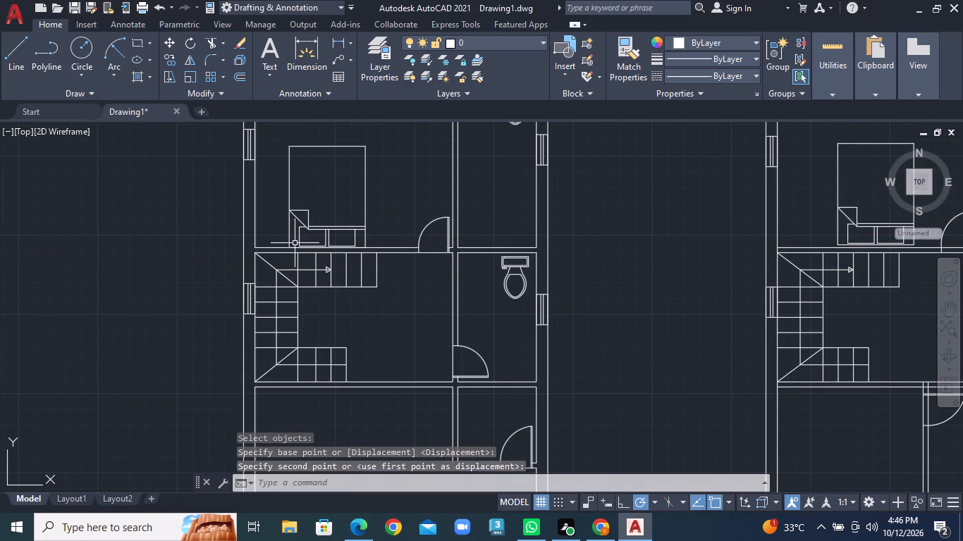
pyautogui.scroll(-2, 324, 280)
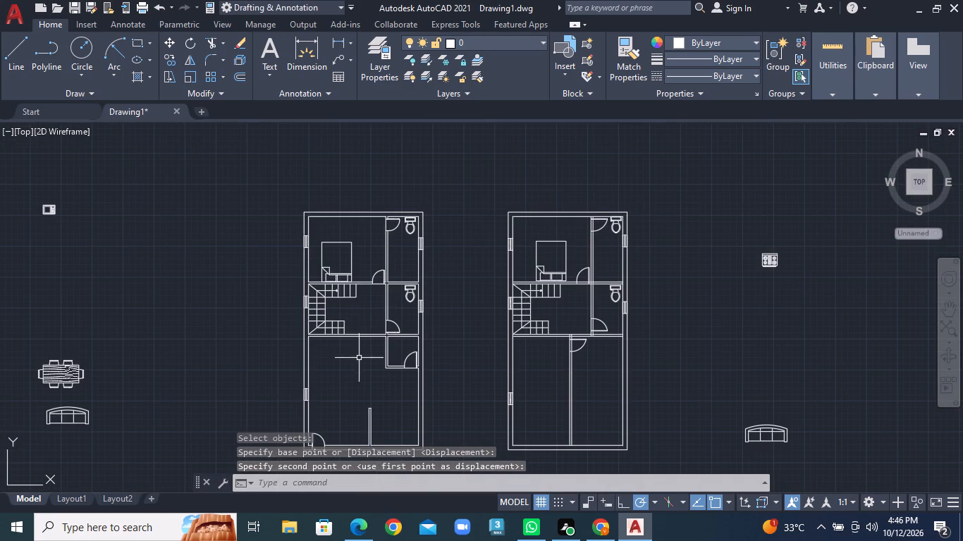
pyautogui.moveTo(359, 347); pyautogui.dragTo(357, 296, button='middle')
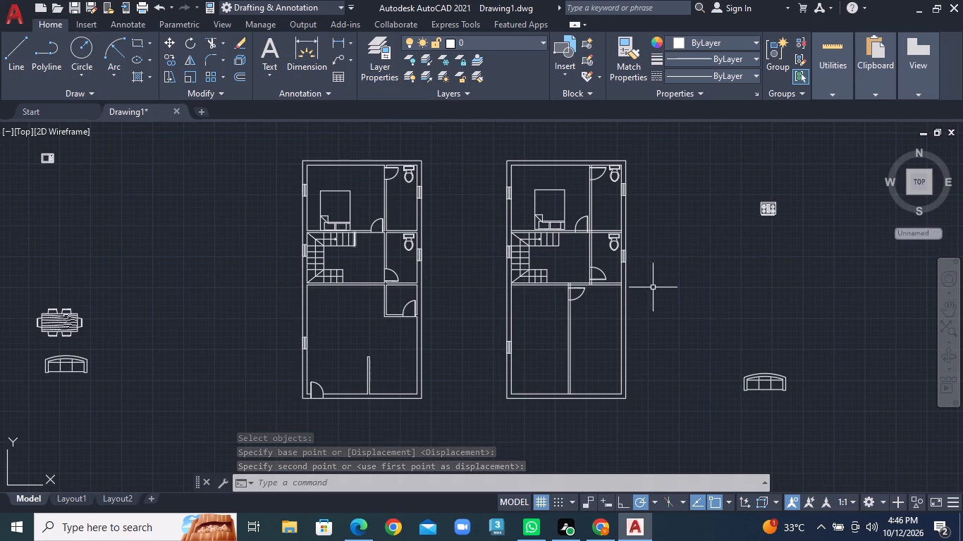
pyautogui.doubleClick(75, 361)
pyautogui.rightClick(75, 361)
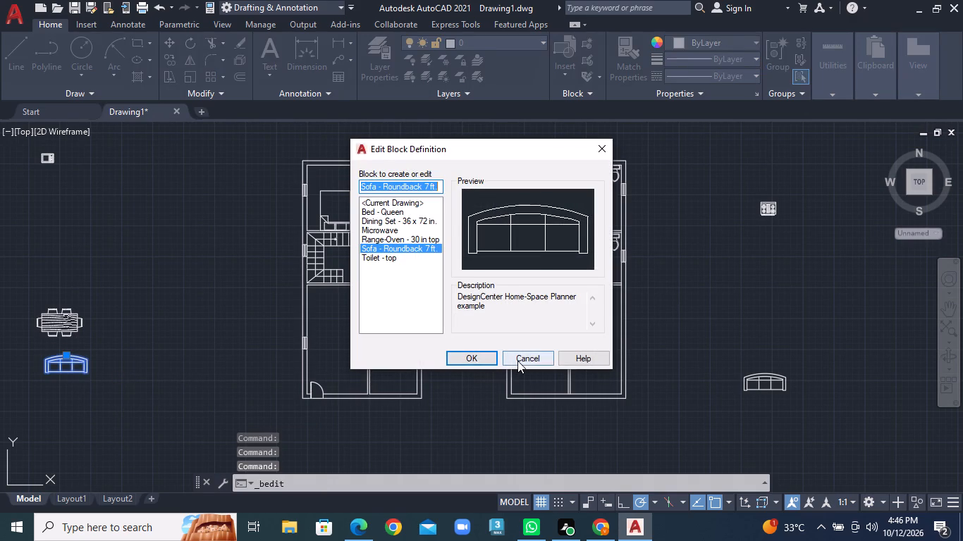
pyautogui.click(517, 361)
# Move the sofa outside the left plan into that plan's large lower room, against the upper wall near the left corner.
pyautogui.click(70, 366)
pyautogui.rightClick(70, 364)
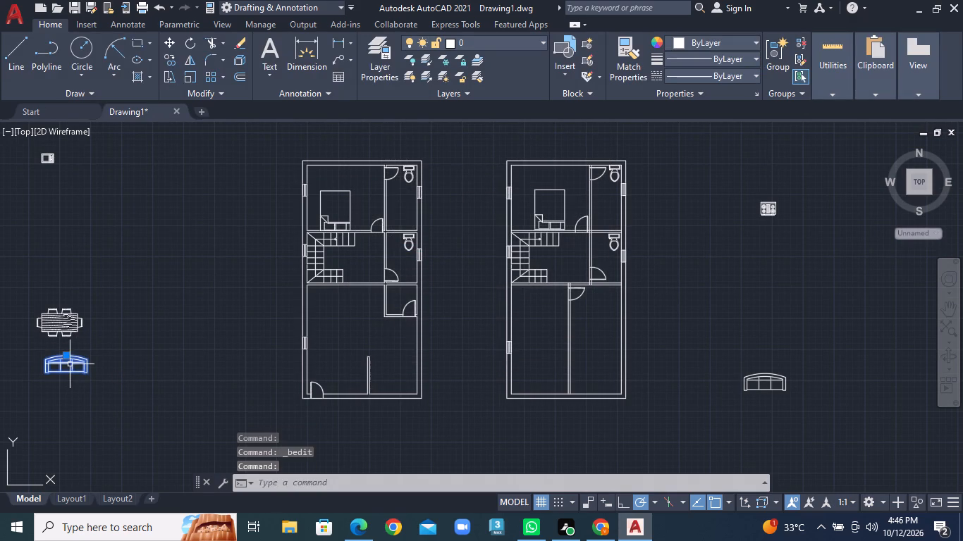
pyautogui.click(123, 278)
pyautogui.click(64, 357)
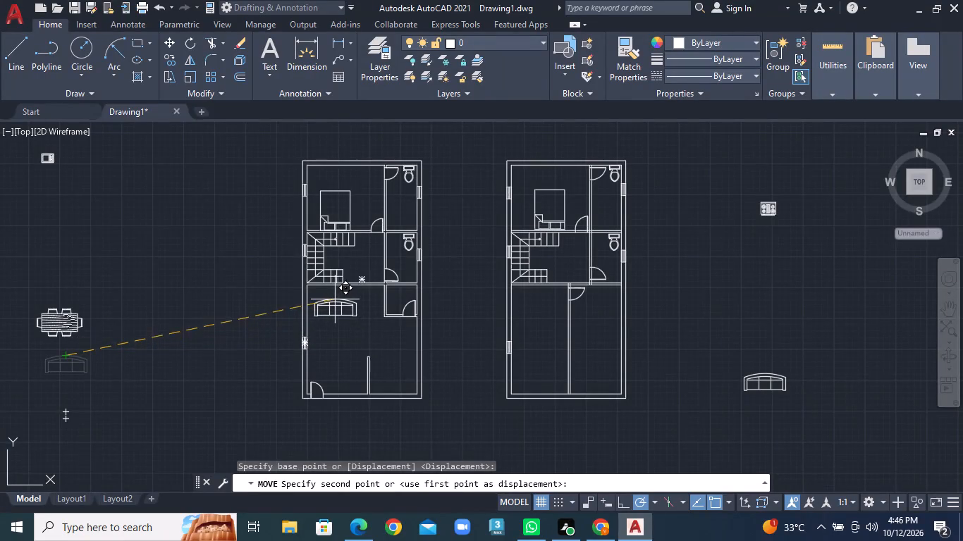
pyautogui.click(331, 291)
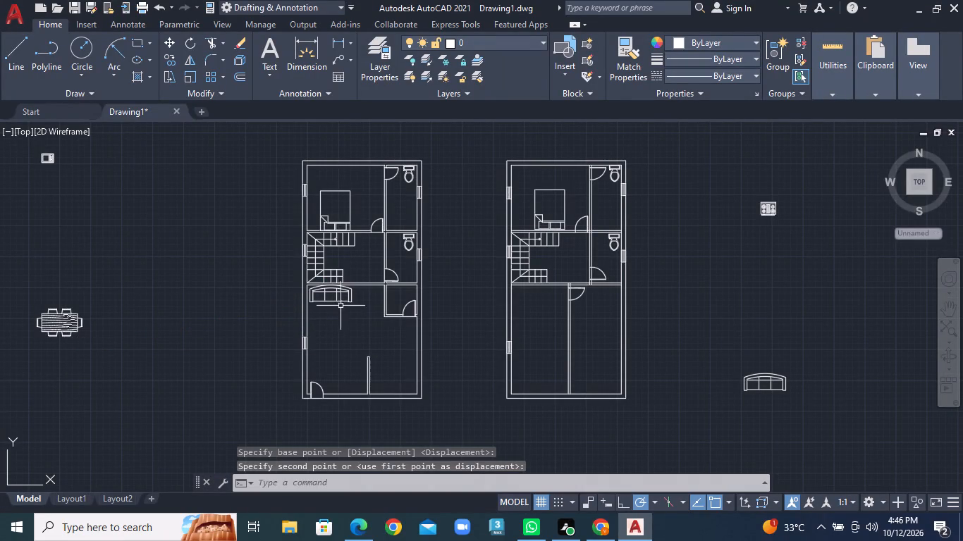
# Shift the sofa in the left plan straight down about 8.5 inches, leaving a gap below the upper wall.
pyautogui.click(336, 296)
pyautogui.rightClick(336, 296)
pyautogui.click(369, 272)
pyautogui.scroll(3, 348, 290)
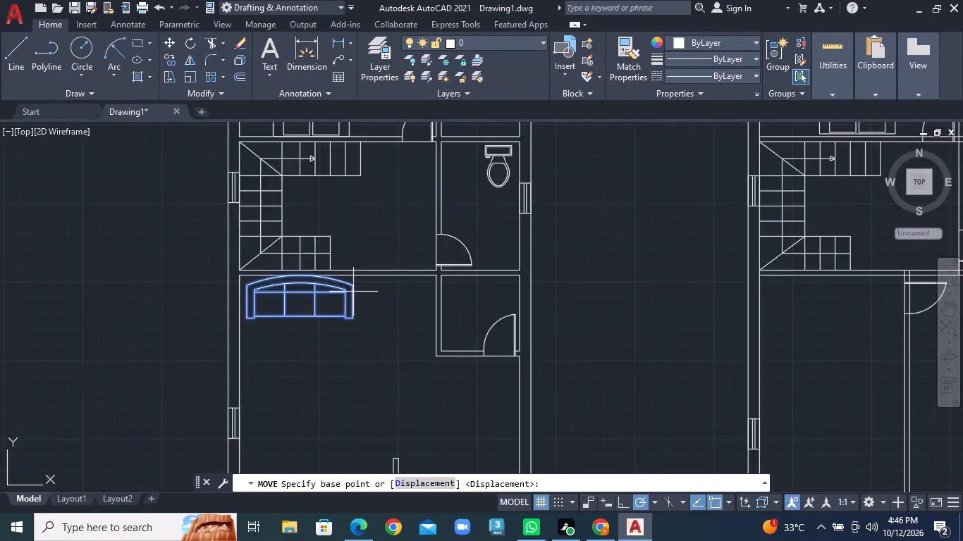
pyautogui.click(331, 291)
pyautogui.click(328, 311)
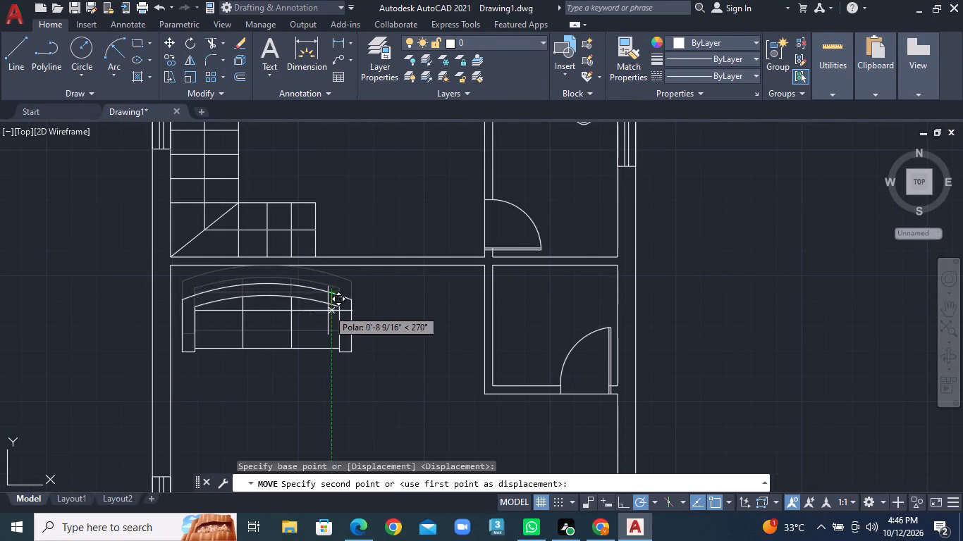
# Move the sofa outside the right plan into that plan's lower-left room, slightly below the upper wall.
pyautogui.scroll(-4, 543, 332)
pyautogui.moveTo(673, 366); pyautogui.dragTo(515, 342, button='middle')
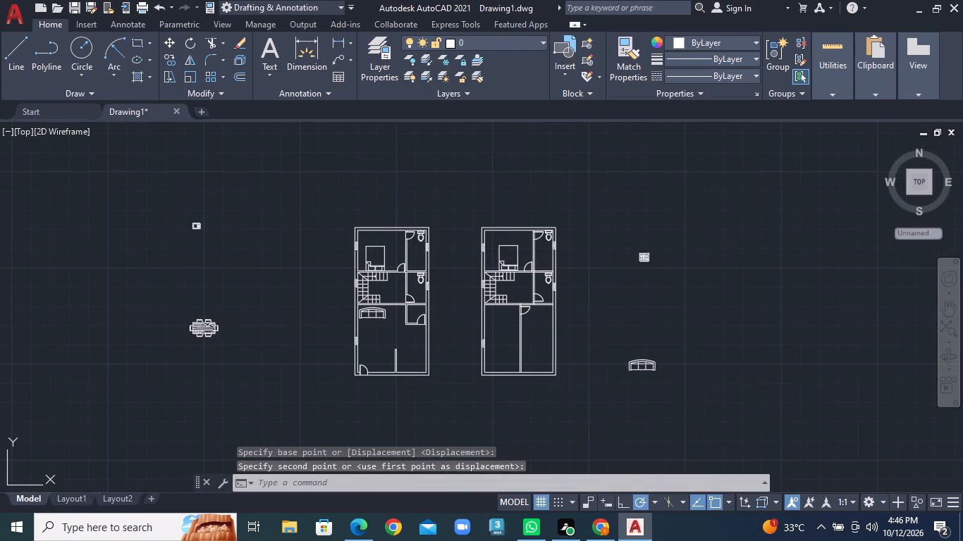
pyautogui.click(632, 366)
pyautogui.rightClick(632, 366)
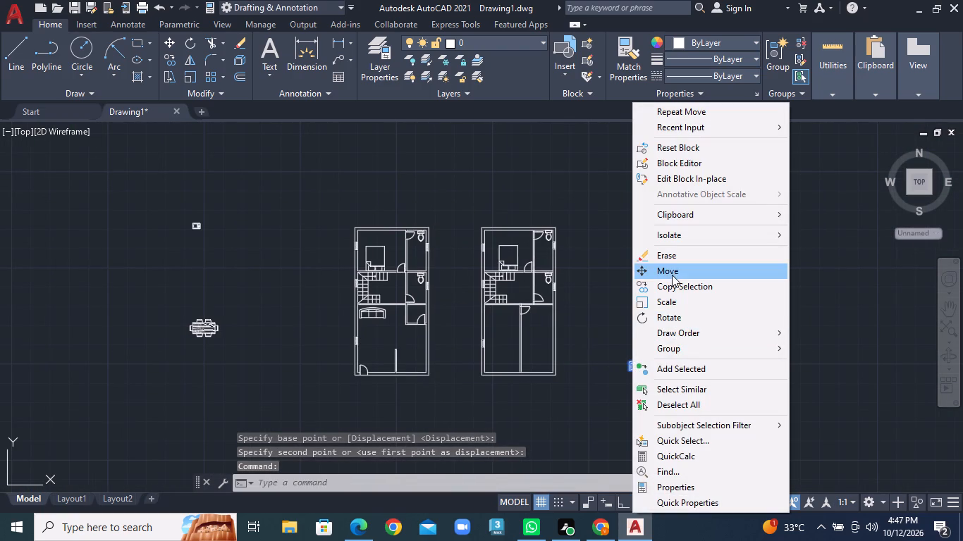
pyautogui.click(672, 275)
pyautogui.click(643, 368)
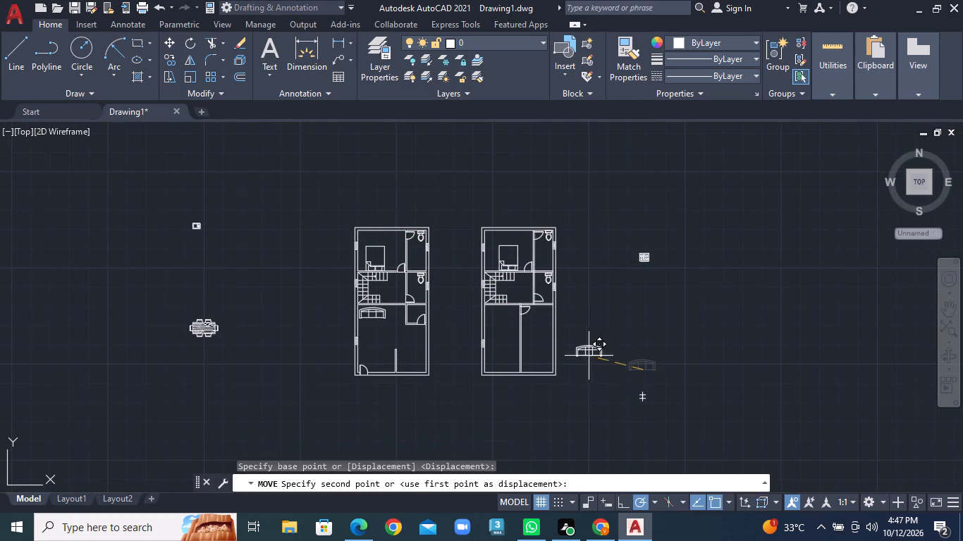
pyautogui.scroll(2, 562, 359)
pyautogui.scroll(1, 425, 285)
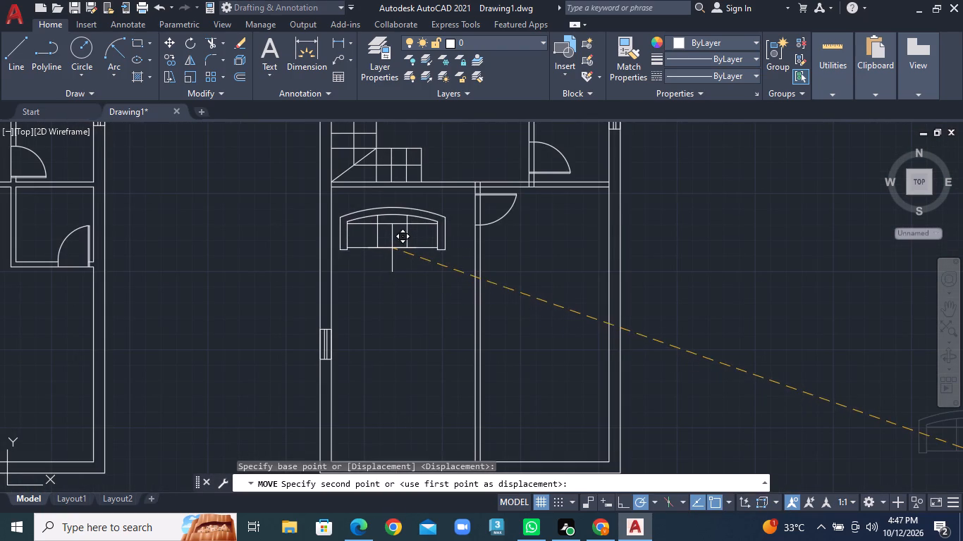
pyautogui.doubleClick(389, 239)
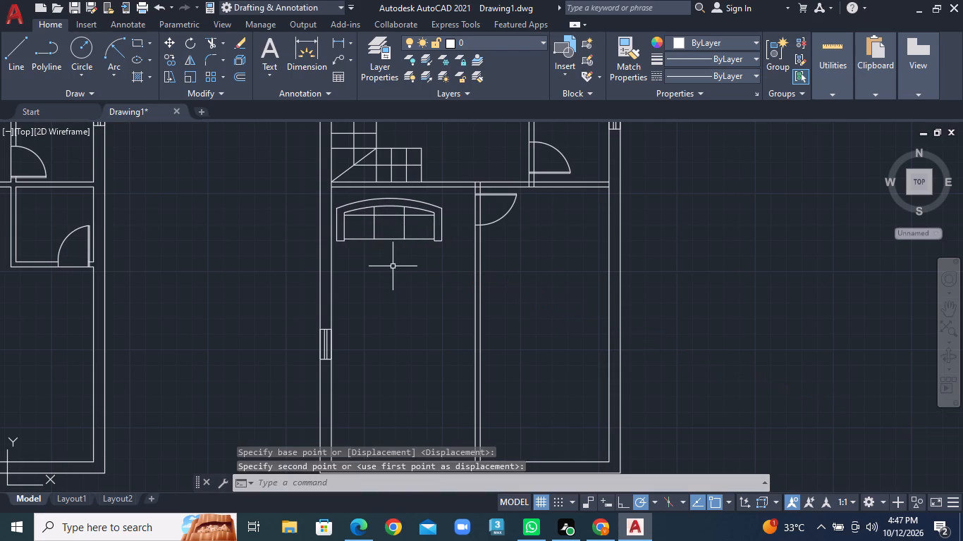
# Move the six-chair dining table from outside the left plan into its large lower room, just above the short partition wall.
pyautogui.scroll(-3, 393, 266)
pyautogui.moveTo(393, 306); pyautogui.dragTo(430, 293, button='middle')
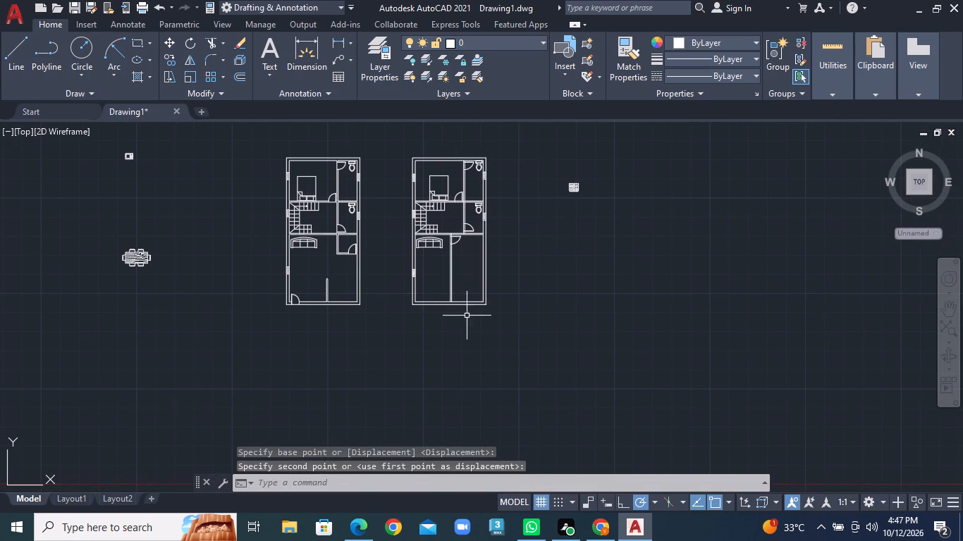
pyautogui.scroll(-2, 472, 318)
pyautogui.scroll(2, 434, 321)
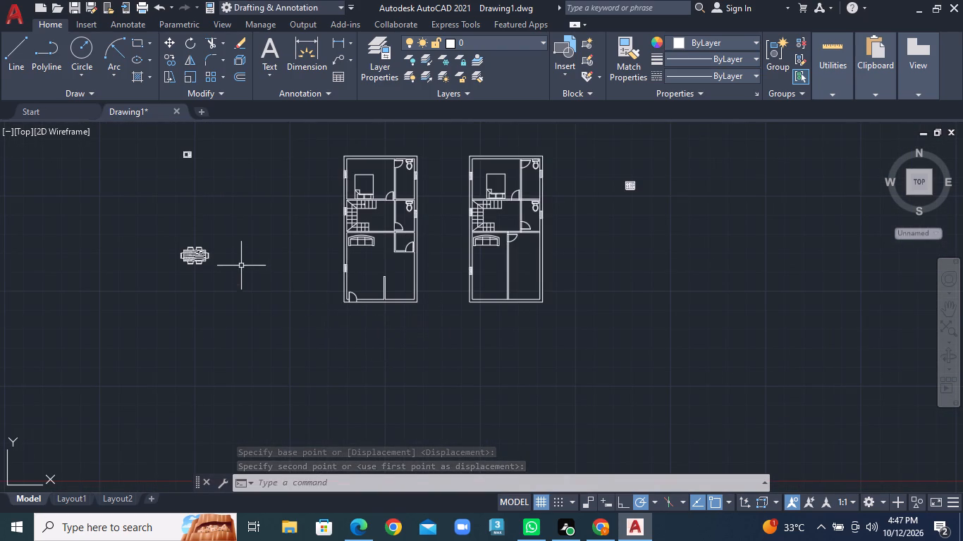
pyautogui.click(189, 252)
pyautogui.rightClick(189, 252)
pyautogui.click(216, 271)
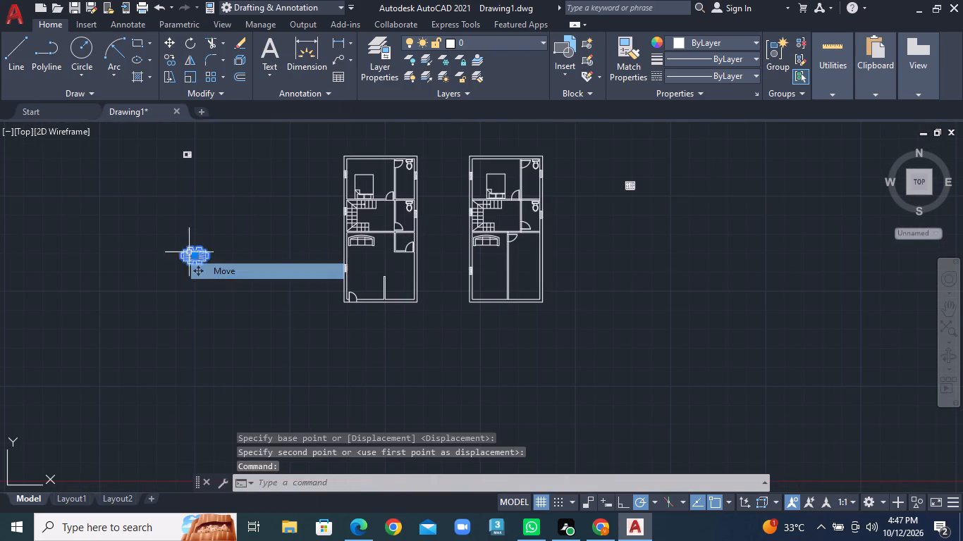
pyautogui.click(195, 261)
pyautogui.scroll(1, 388, 284)
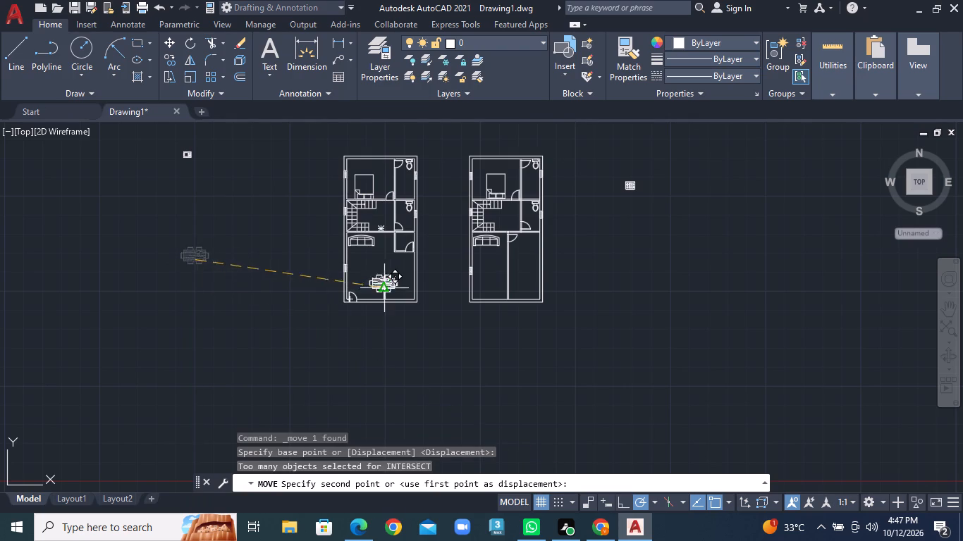
pyautogui.scroll(2, 388, 285)
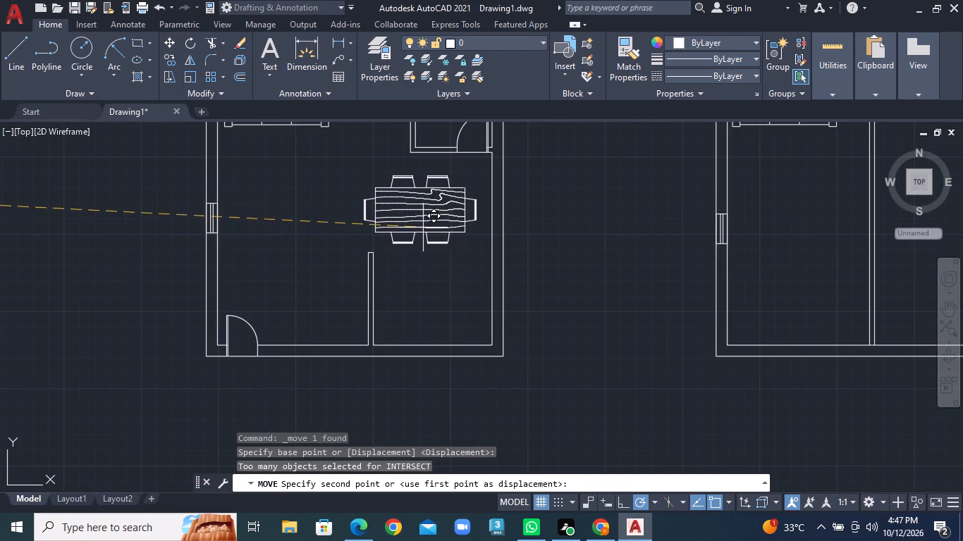
pyautogui.click(424, 225)
pyautogui.scroll(-2, 490, 314)
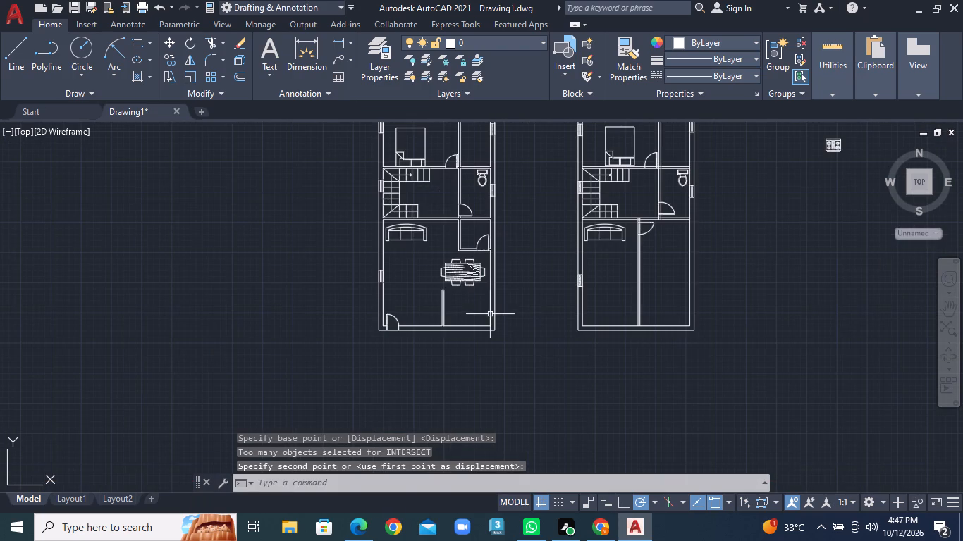
# Move the microwave from outside the left plan into its lower-right kitchen corner, just right of the short partition.
pyautogui.moveTo(421, 282); pyautogui.dragTo(419, 375, button='middle')
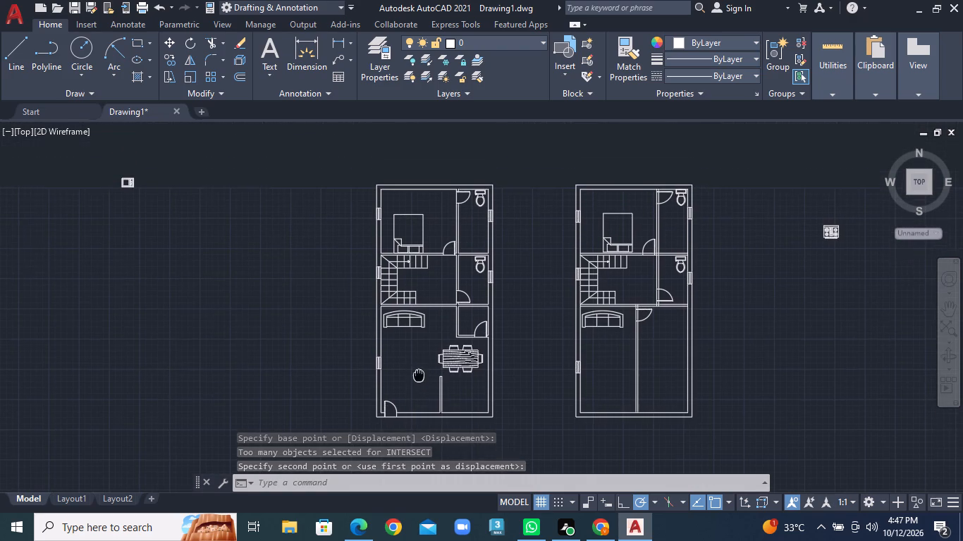
pyautogui.moveTo(419, 375); pyautogui.dragTo(317, 340, button='middle')
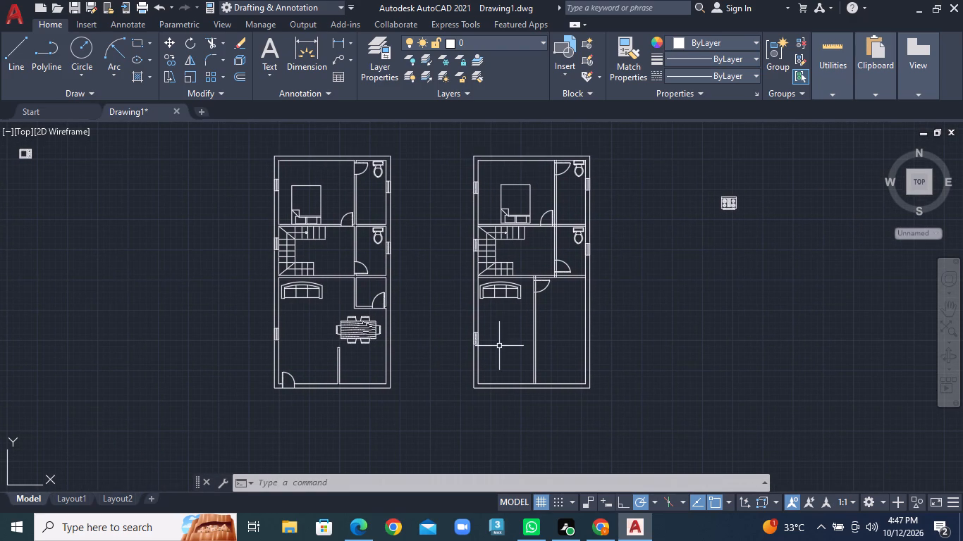
pyautogui.moveTo(382, 368); pyautogui.dragTo(565, 316, button='middle')
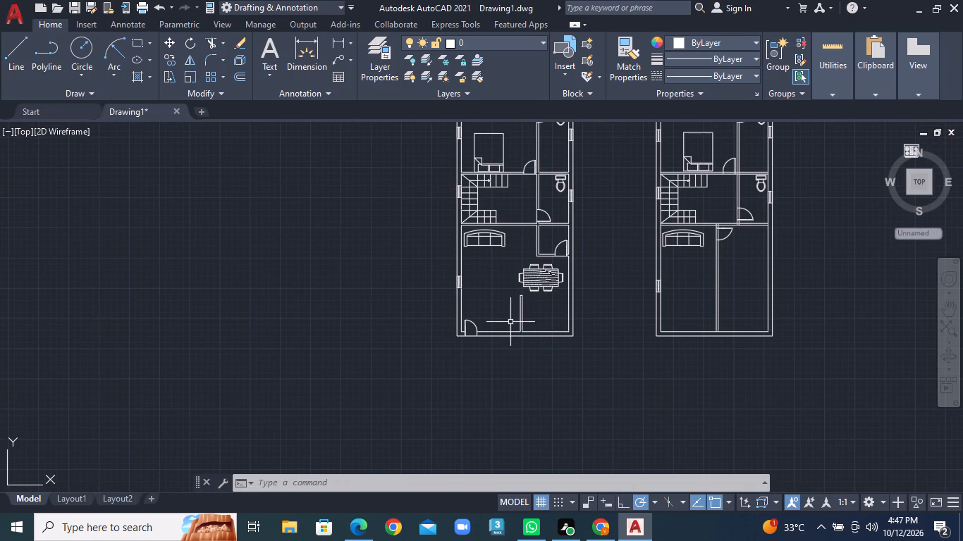
pyautogui.scroll(1, 511, 311)
pyautogui.moveTo(513, 318); pyautogui.dragTo(431, 294, button='middle')
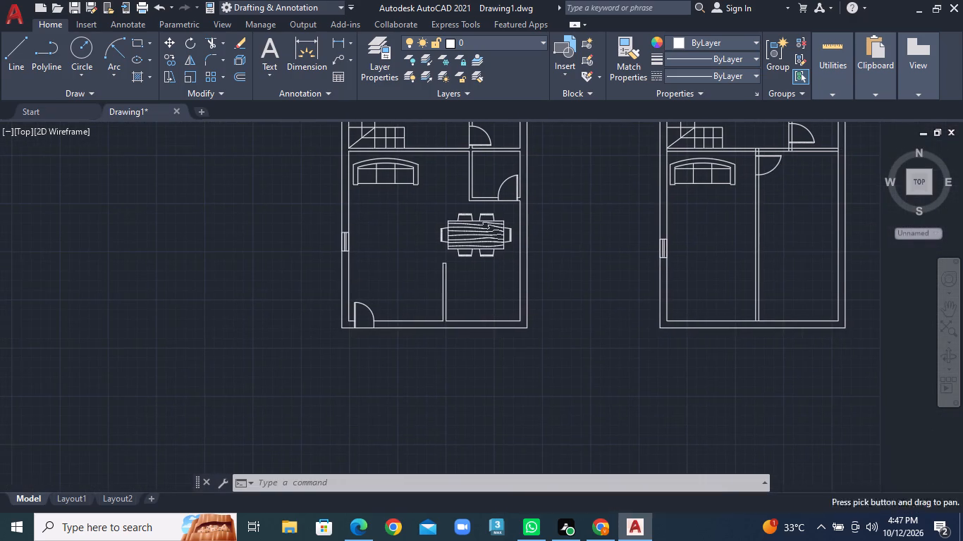
pyautogui.moveTo(404, 251); pyautogui.dragTo(408, 325, button='middle')
pyautogui.scroll(-1, 428, 313)
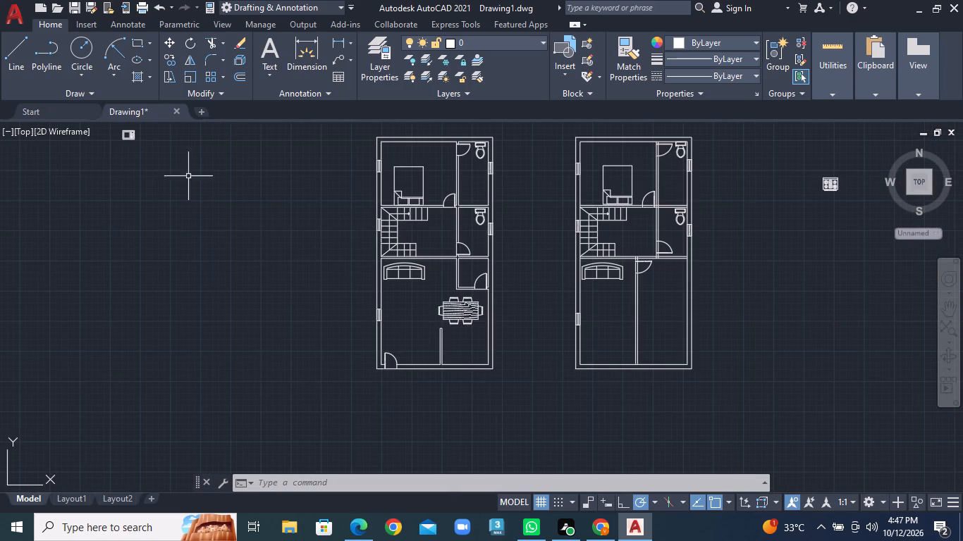
pyautogui.click(122, 134)
pyautogui.rightClick(122, 134)
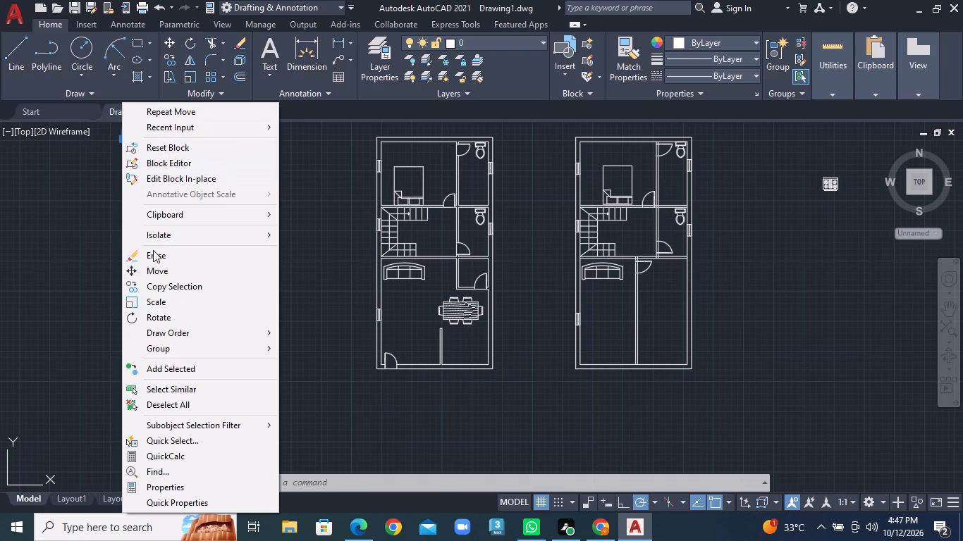
pyautogui.click(153, 271)
pyautogui.click(136, 136)
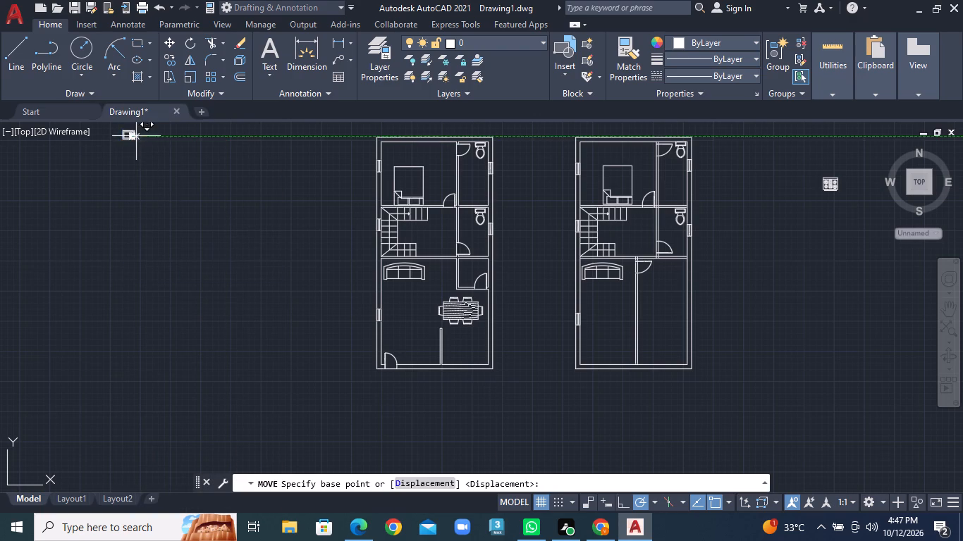
pyautogui.click(455, 357)
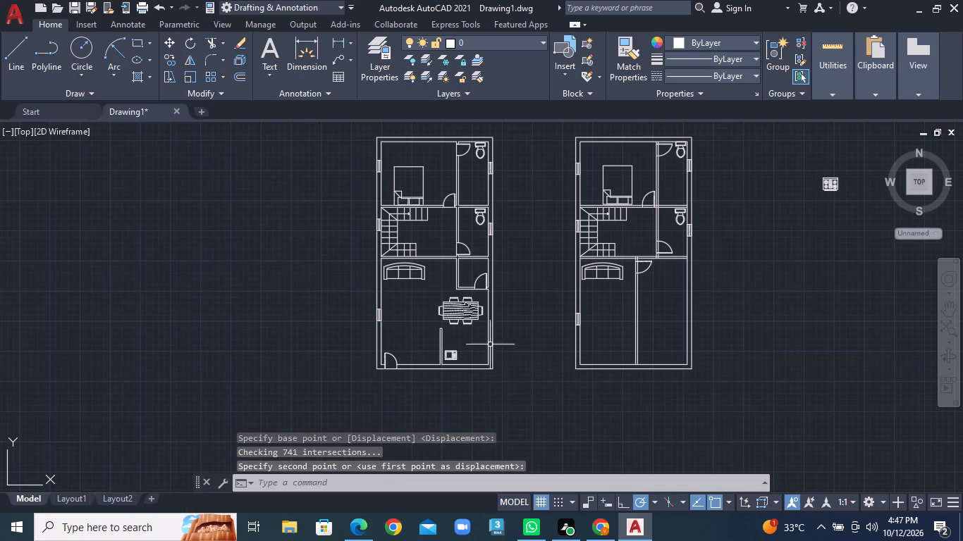
# Move the stove from outside the right plan into the left plan's kitchen corner, beside the right outer wall.
pyautogui.click(829, 186)
pyautogui.rightClick(829, 186)
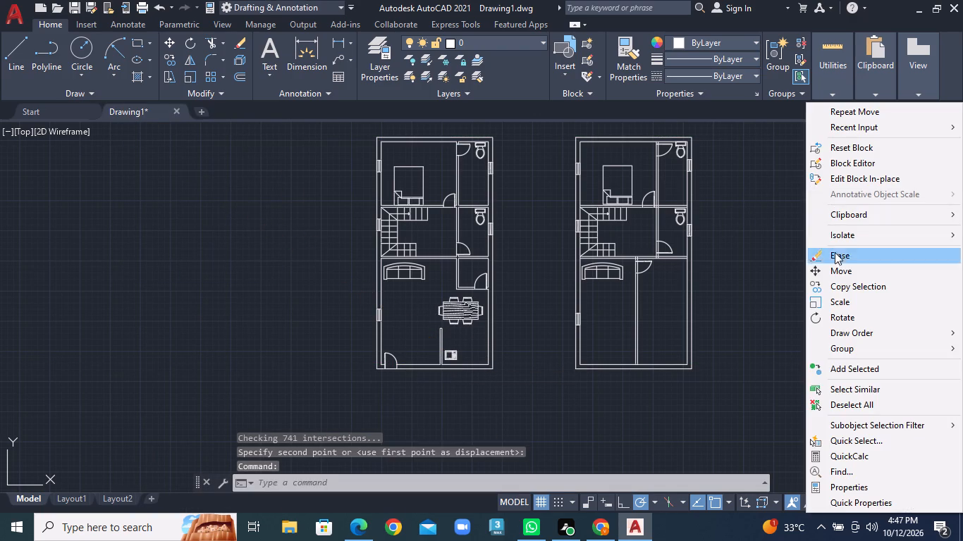
pyautogui.click(835, 270)
pyautogui.click(834, 186)
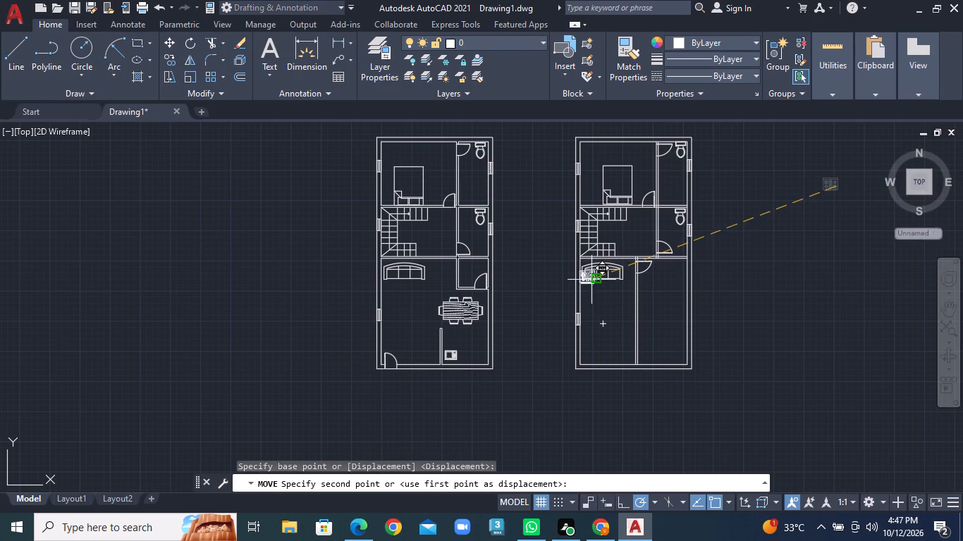
pyautogui.scroll(3, 535, 347)
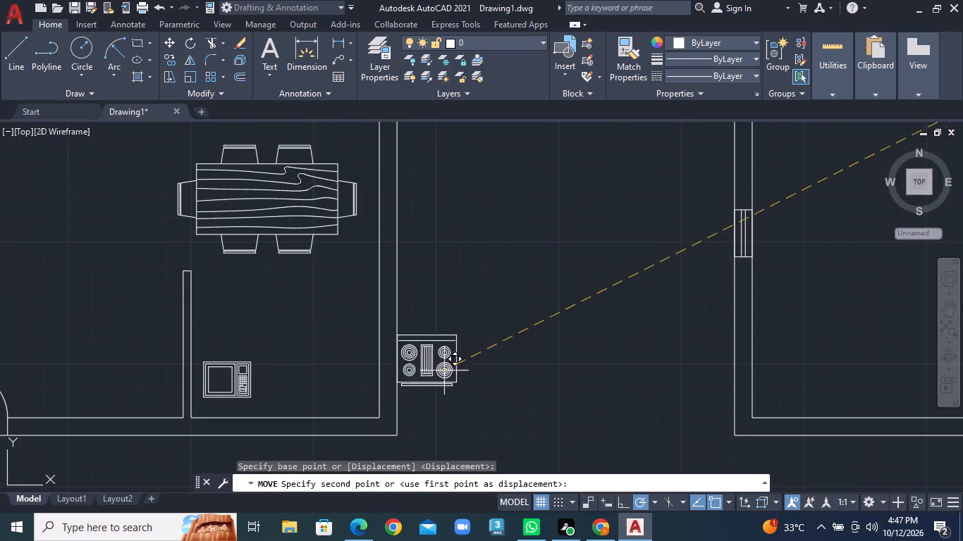
pyautogui.click(350, 396)
# Shift the microwave slightly down and to the right, closer to the kitchen's lower wall.
pyautogui.click(236, 385)
pyautogui.rightClick(236, 385)
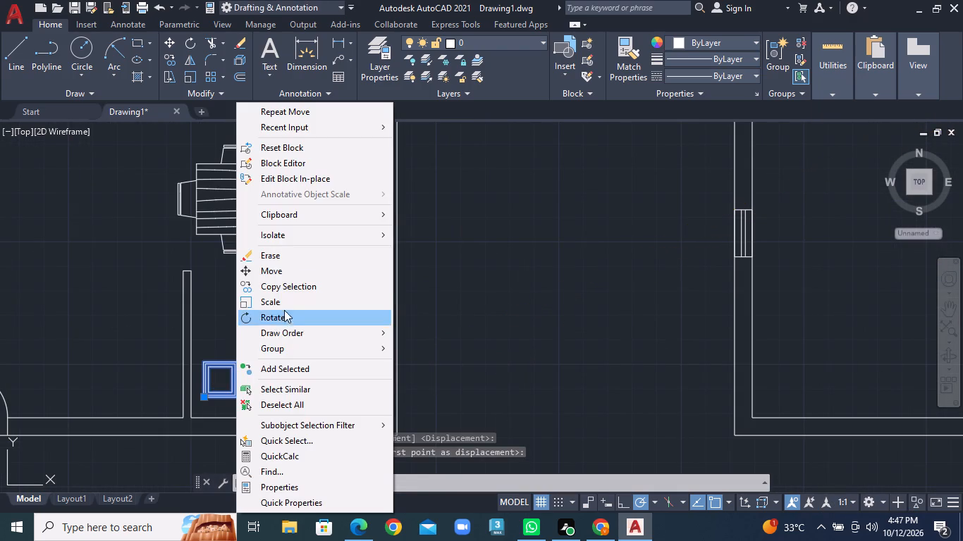
pyautogui.click(287, 274)
pyautogui.click(234, 384)
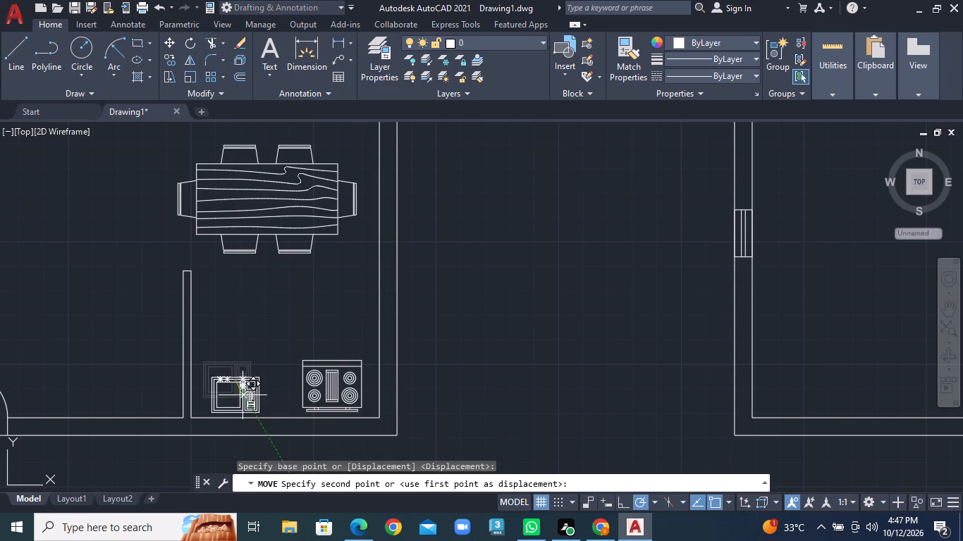
pyautogui.click(243, 393)
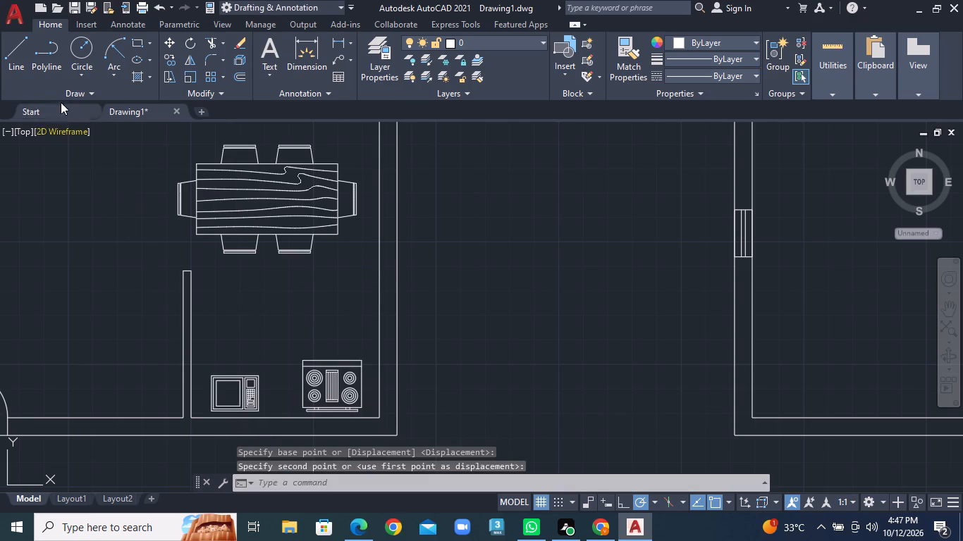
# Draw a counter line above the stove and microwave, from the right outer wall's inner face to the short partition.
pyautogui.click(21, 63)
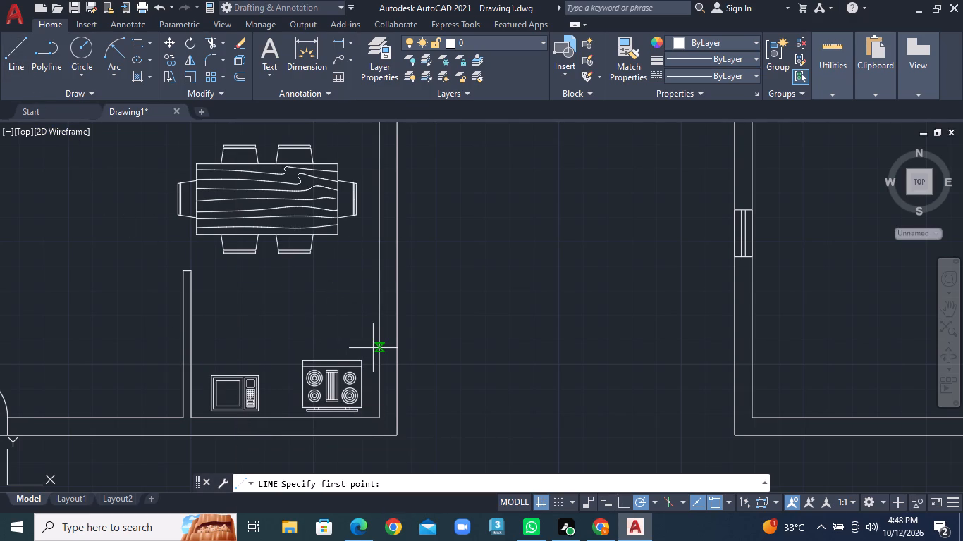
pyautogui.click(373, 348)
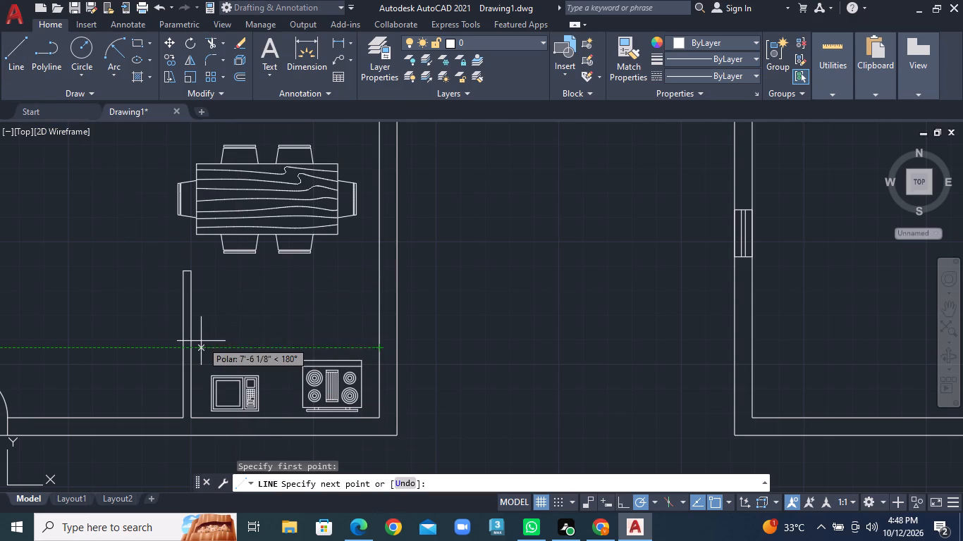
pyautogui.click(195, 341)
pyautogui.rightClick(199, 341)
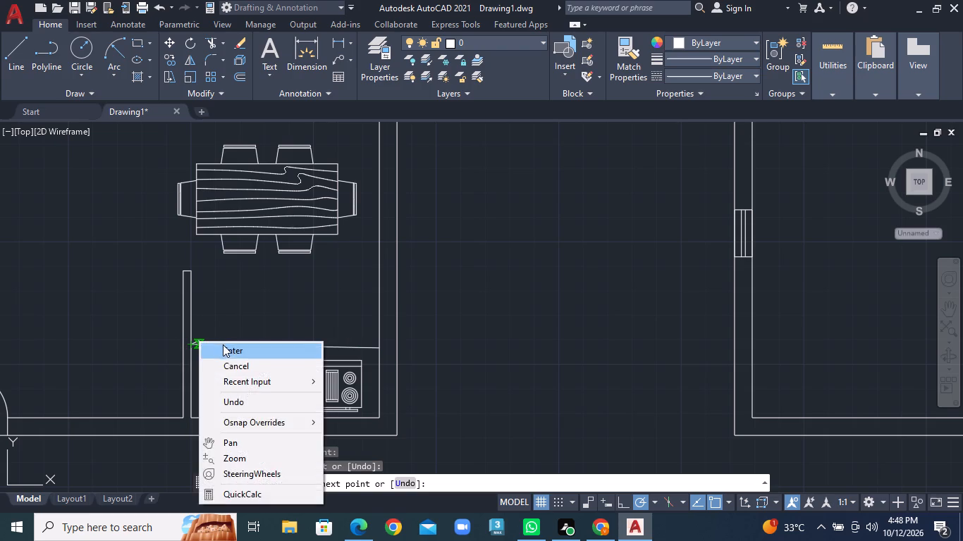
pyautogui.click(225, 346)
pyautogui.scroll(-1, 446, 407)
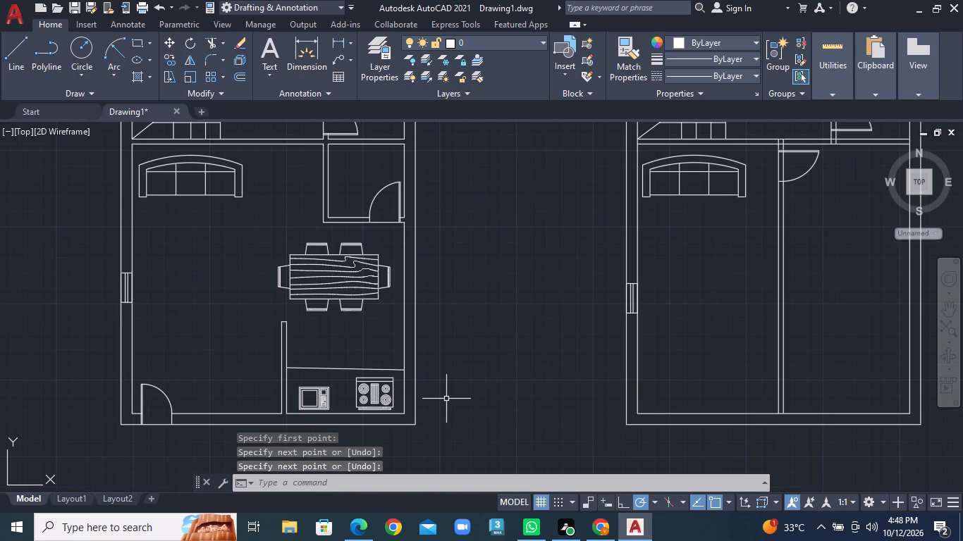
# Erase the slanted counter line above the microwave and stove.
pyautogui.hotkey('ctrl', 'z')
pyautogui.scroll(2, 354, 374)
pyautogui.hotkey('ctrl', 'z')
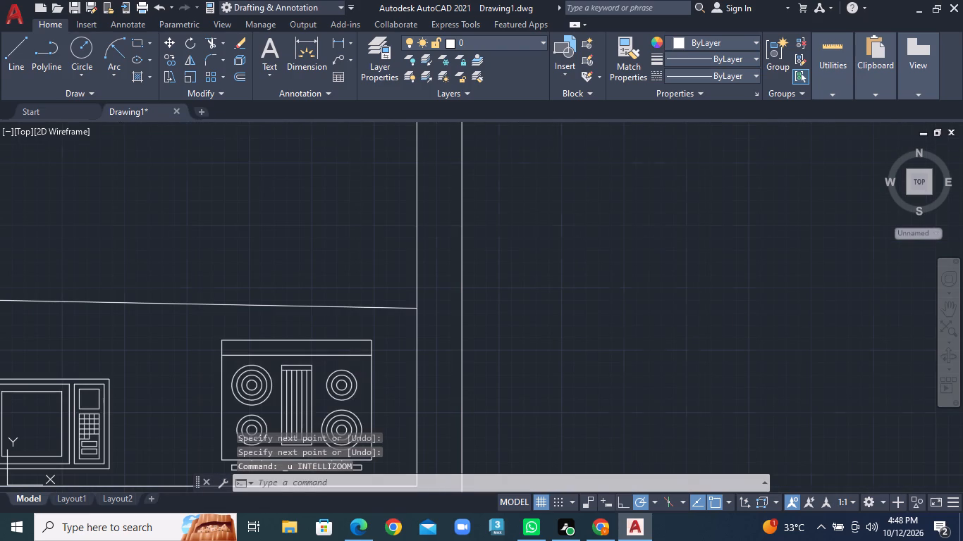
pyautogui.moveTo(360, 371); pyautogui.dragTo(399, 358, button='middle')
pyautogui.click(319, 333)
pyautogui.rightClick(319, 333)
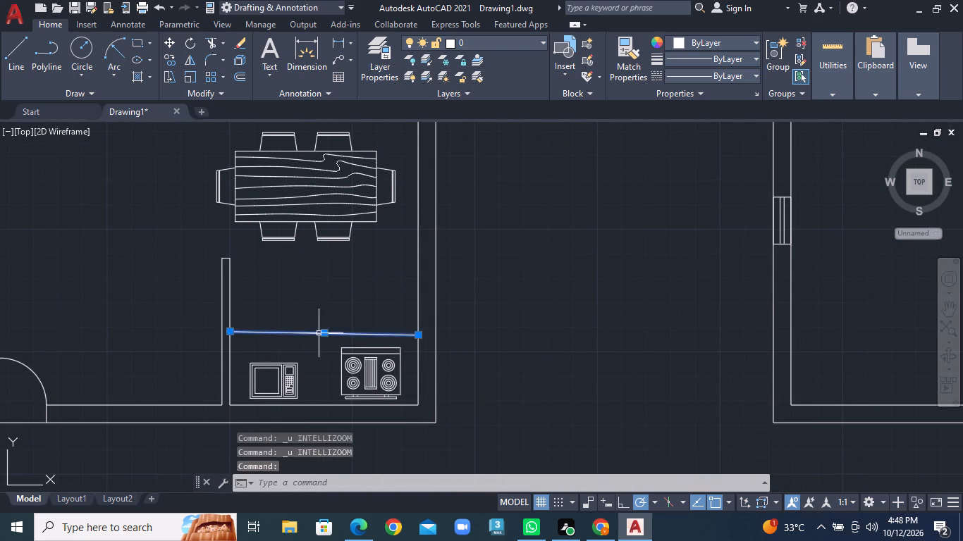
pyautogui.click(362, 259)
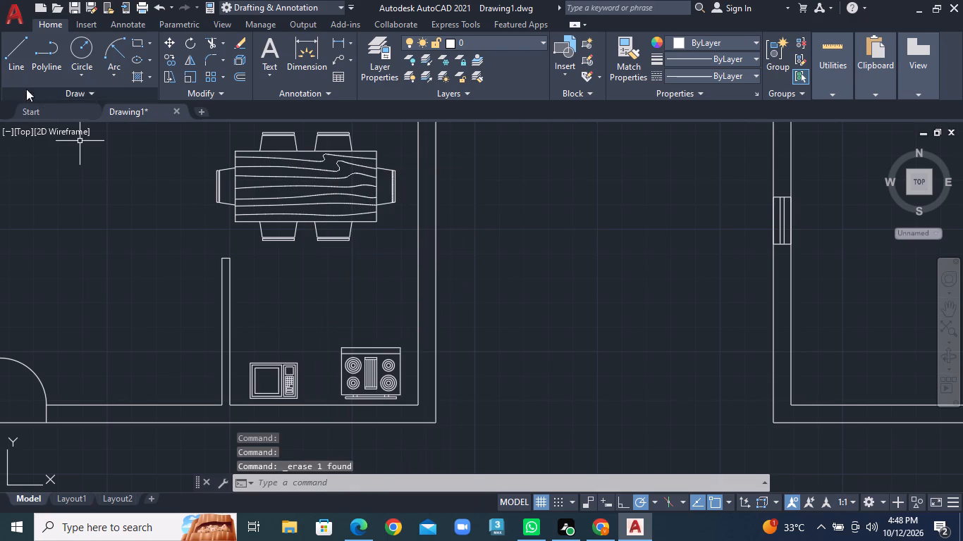
# Draw a horizontal counter line above the microwave and stove, from the short partition to the right outer wall's inner face.
pyautogui.click(11, 56)
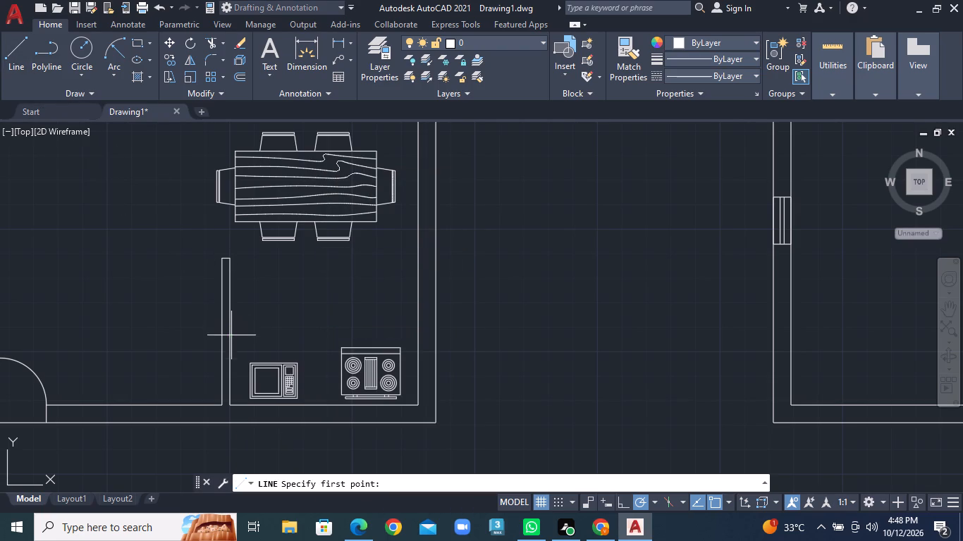
pyautogui.click(231, 340)
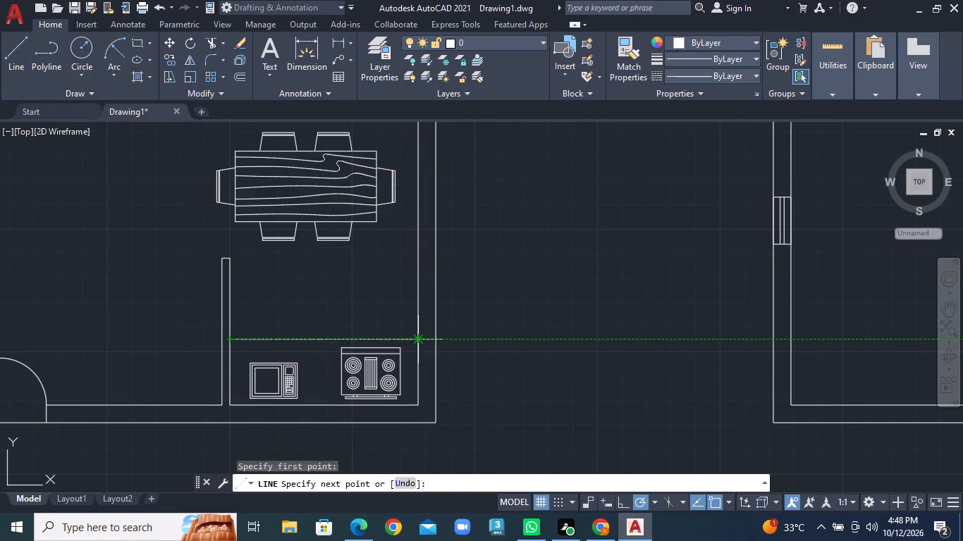
pyautogui.click(419, 339)
pyautogui.rightClick(419, 339)
pyautogui.click(431, 340)
pyautogui.click(446, 350)
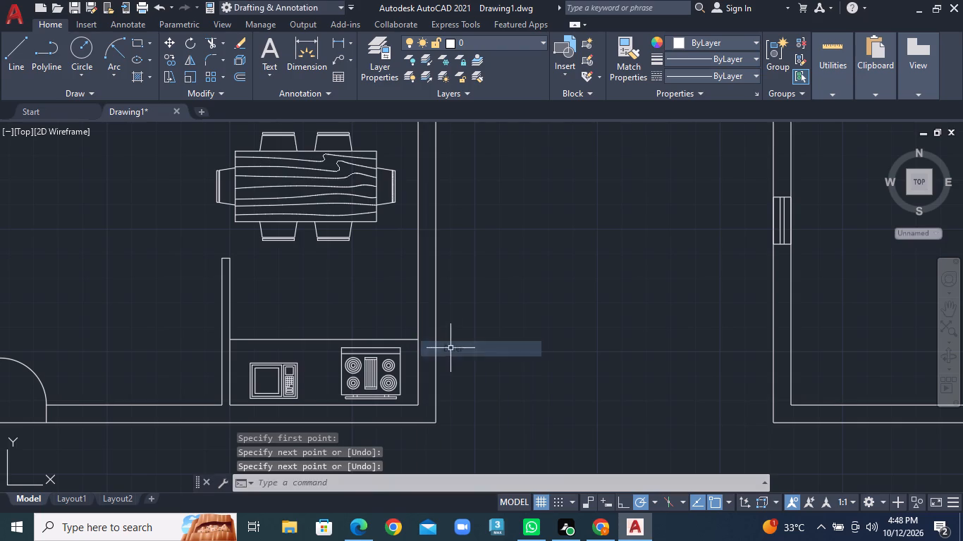
pyautogui.scroll(-2, 462, 347)
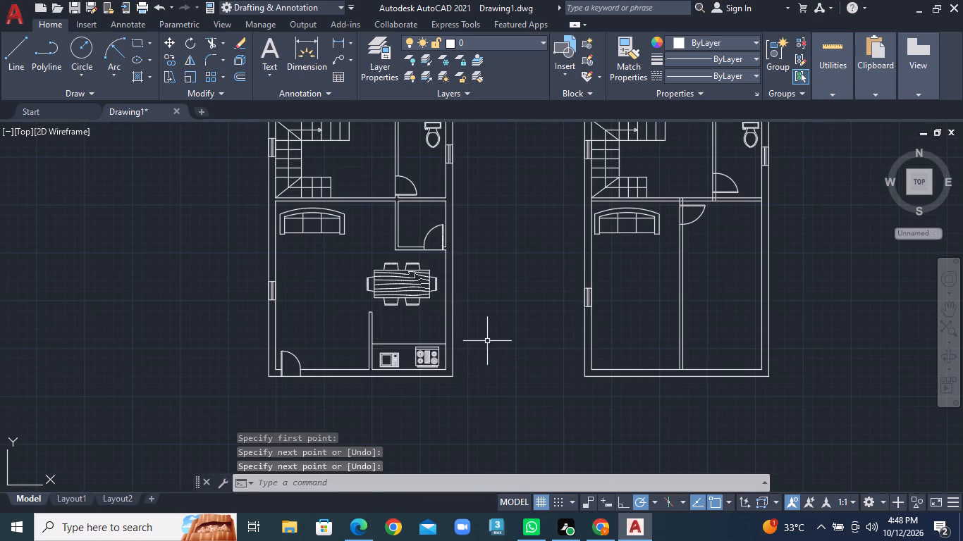
# Draw a 2' by 9" window rectangle in the kitchen's lower outer wall, starting at the inner face between the microwave and stove.
pyautogui.scroll(1, 409, 369)
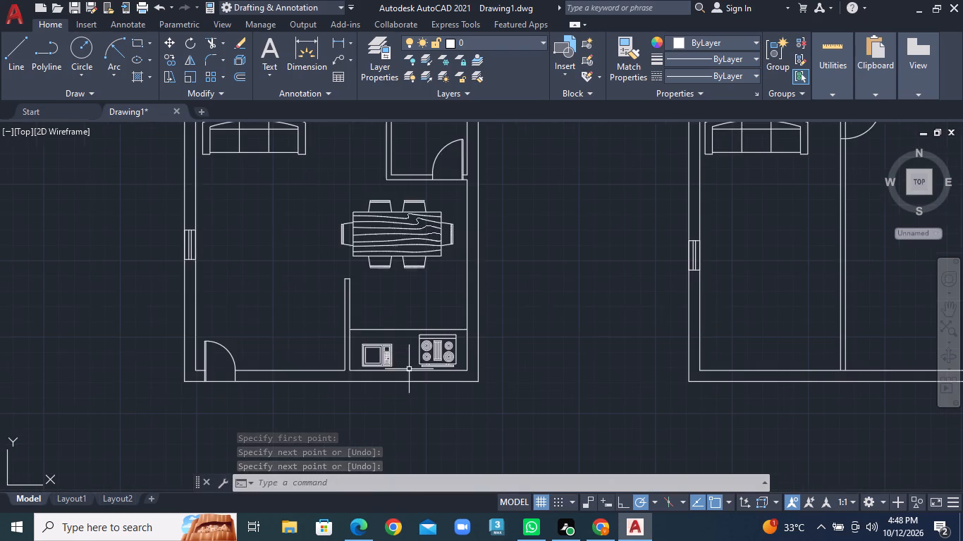
pyautogui.moveTo(409, 369); pyautogui.dragTo(369, 306, button='middle')
pyautogui.scroll(1, 407, 360)
pyautogui.scroll(-1, 345, 302)
pyautogui.scroll(1, 345, 302)
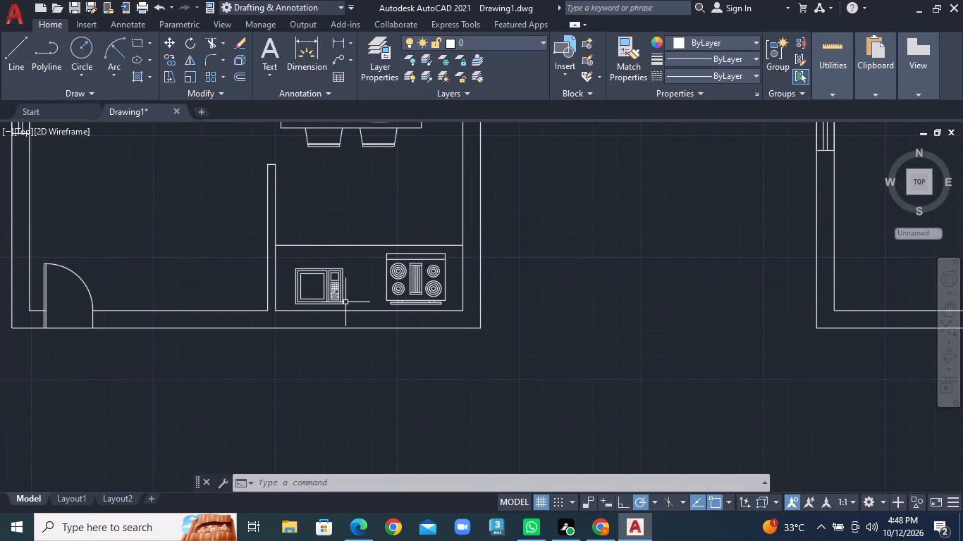
pyautogui.scroll(1, 348, 299)
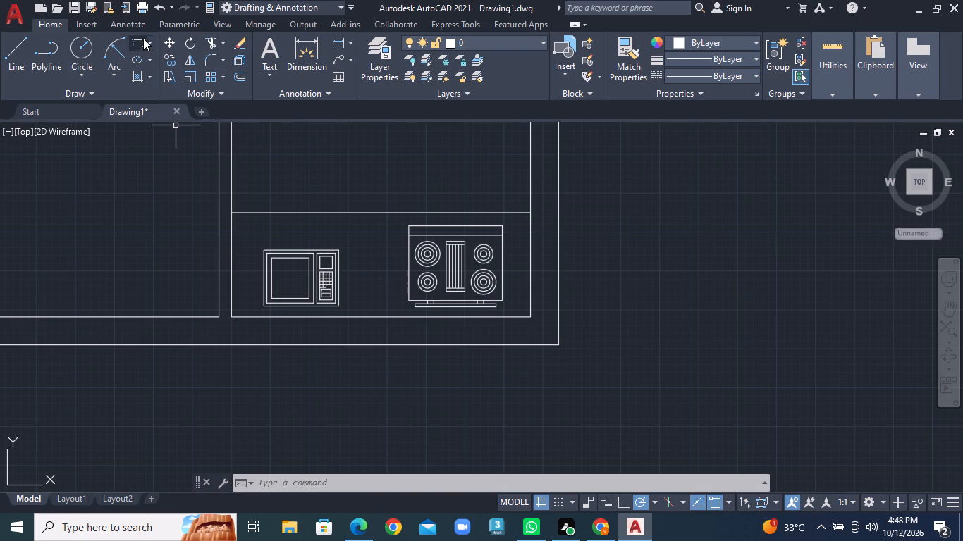
pyautogui.click(149, 38)
pyautogui.click(160, 67)
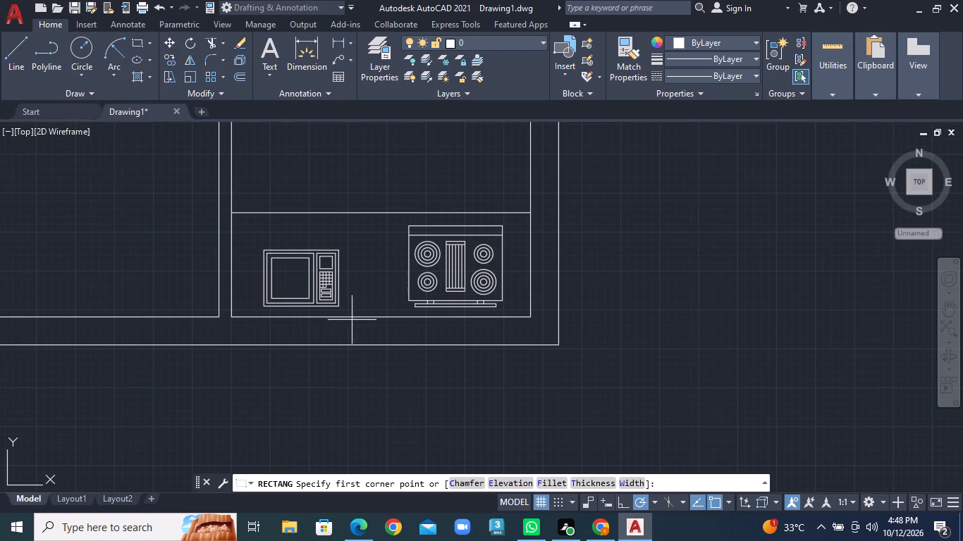
pyautogui.click(345, 316)
pyautogui.scroll(1, 345, 316)
pyautogui.rightClick(345, 316)
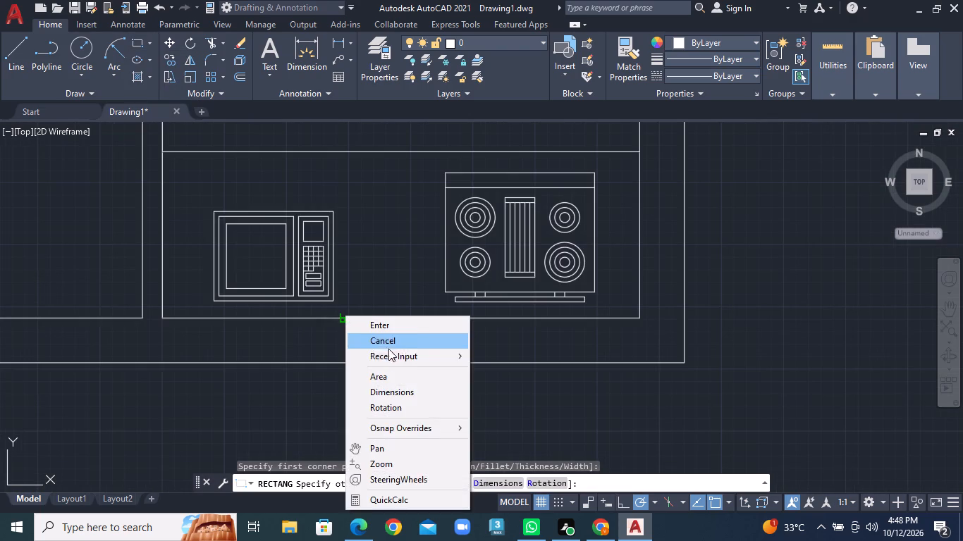
pyautogui.click(397, 390)
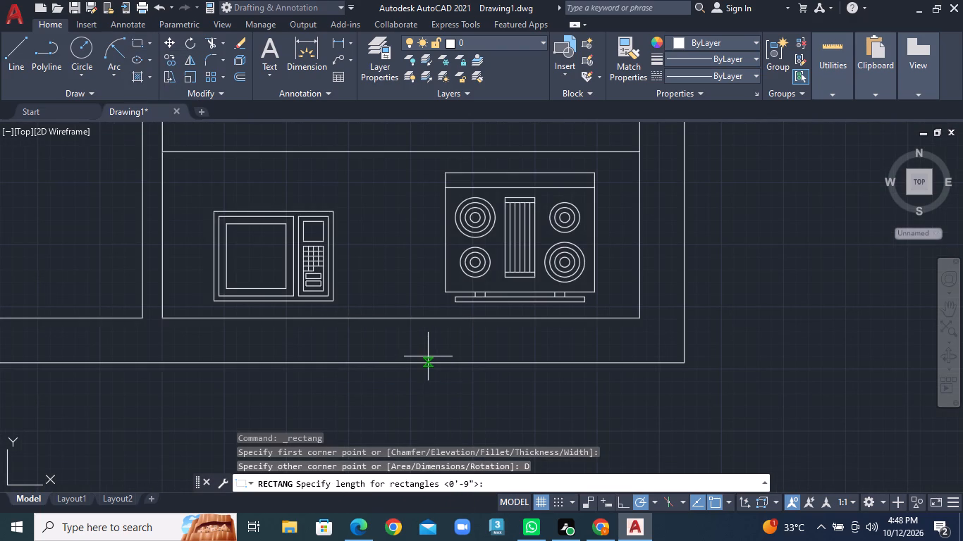
pyautogui.write("2'")
pyautogui.press('Return')
pyautogui.write('9"')
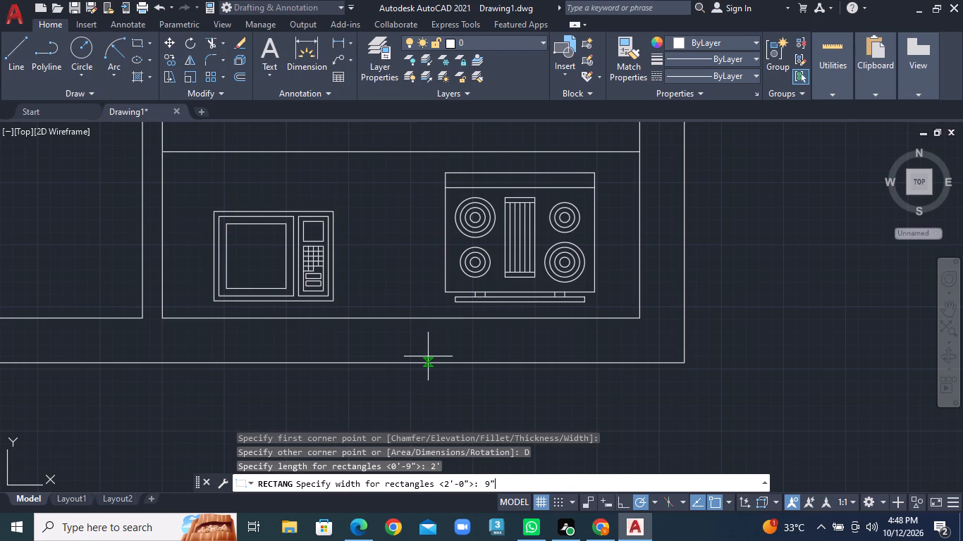
pyautogui.press('Return')
pyautogui.click(428, 356)
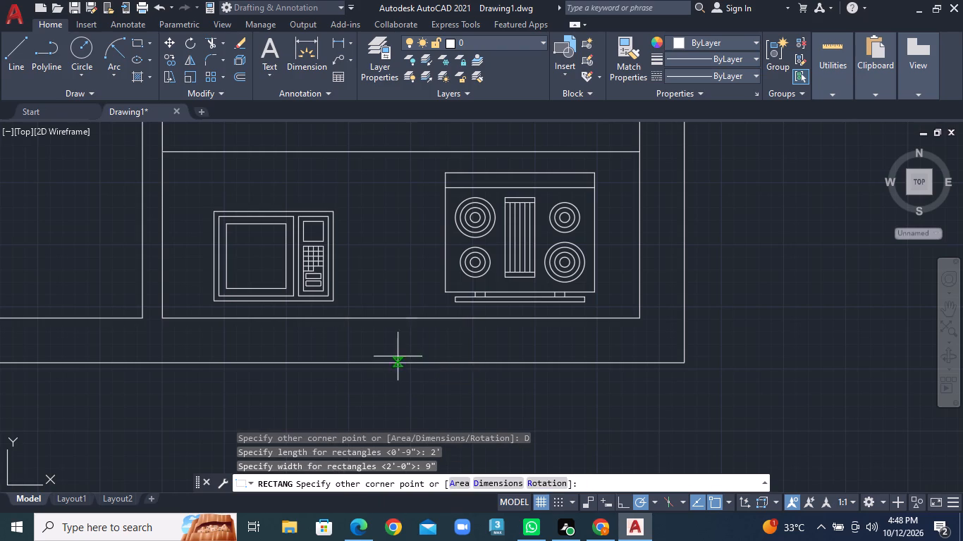
pyautogui.click(428, 390)
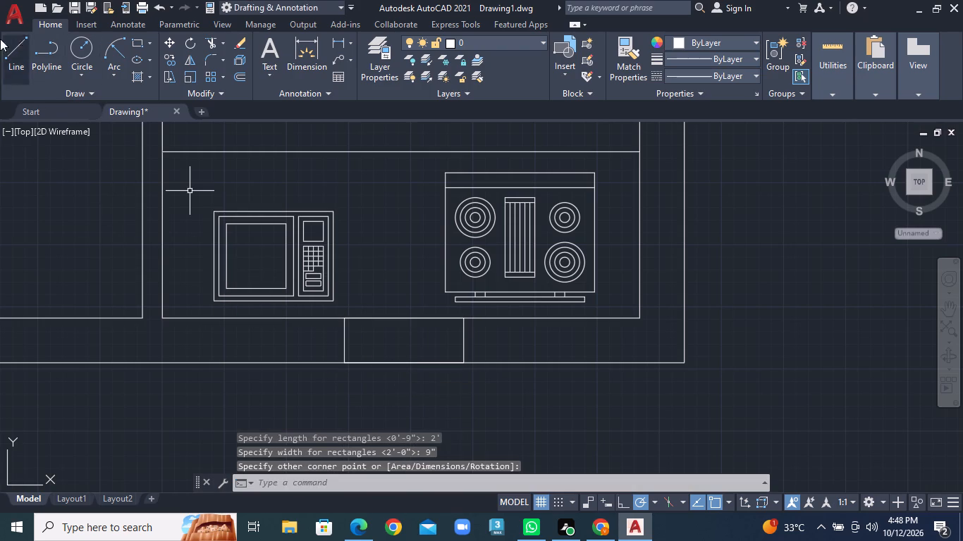
# Draw a horizontal centre line across the new window rectangle, between the midpoints of its short sides.
pyautogui.click(11, 47)
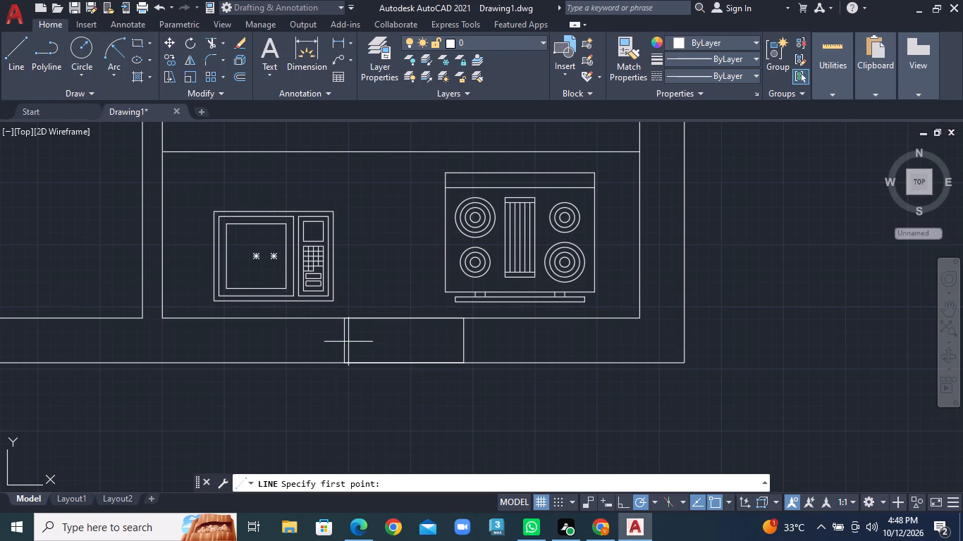
pyautogui.click(345, 342)
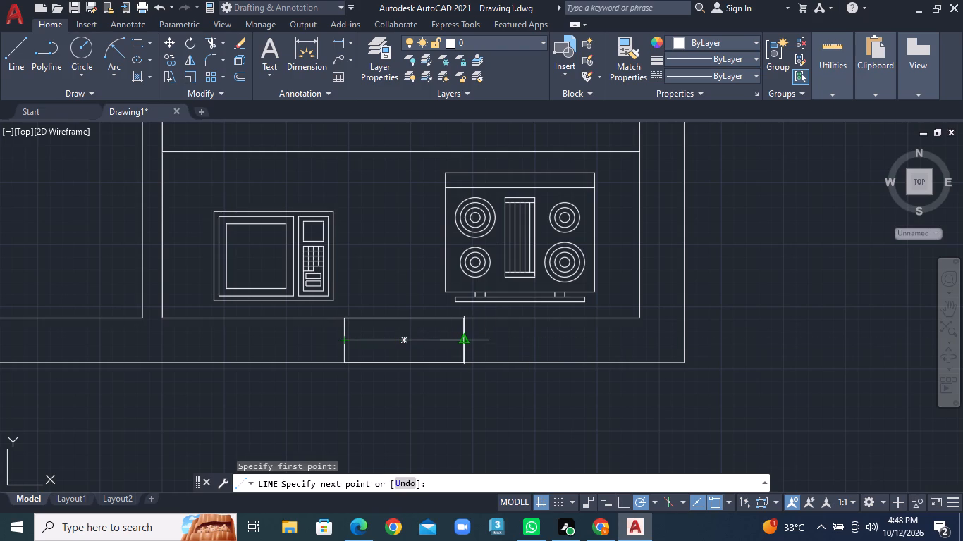
pyautogui.click(464, 337)
pyautogui.rightClick(464, 337)
pyautogui.click(478, 342)
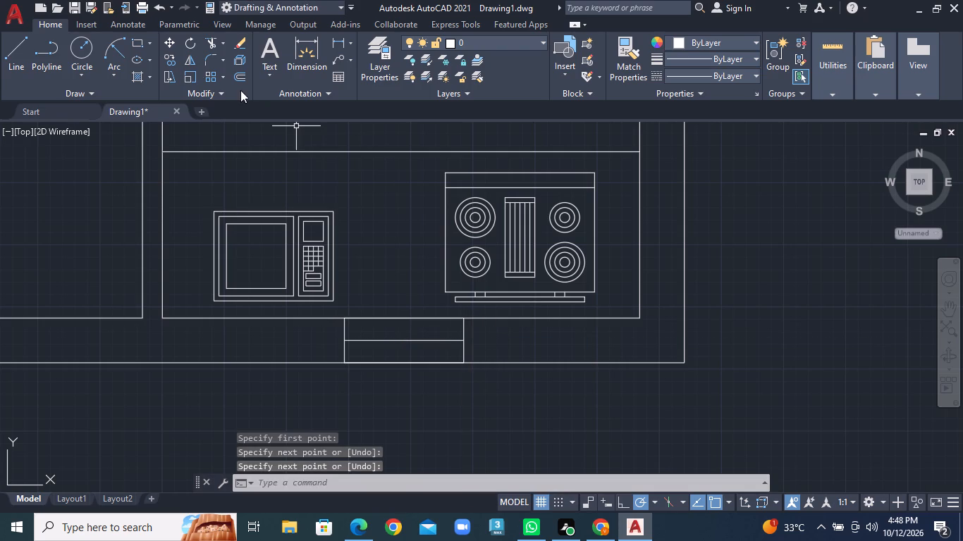
# Offset the kitchen window's centre line by 1" to both sides.
pyautogui.click(241, 79)
pyautogui.write('1"')
pyautogui.press('Return')
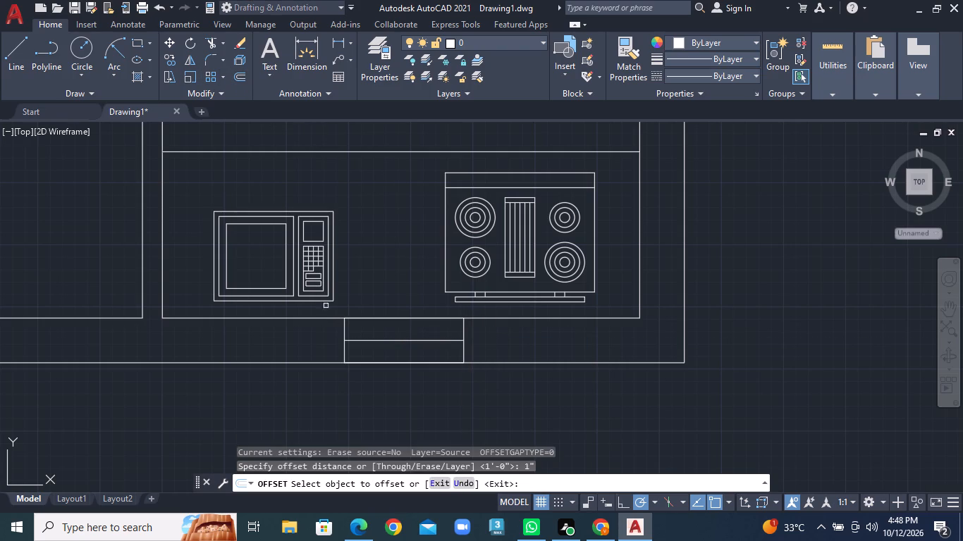
pyautogui.click(394, 340)
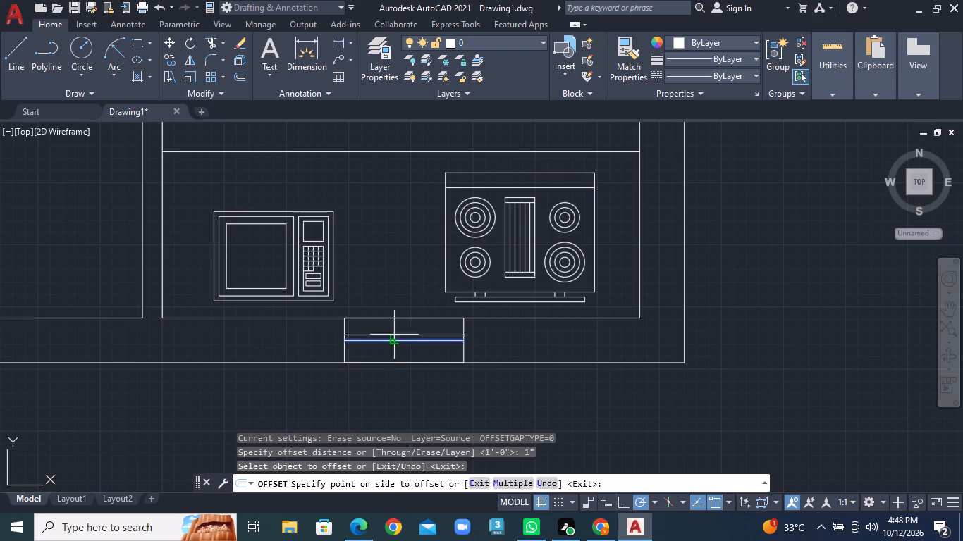
pyautogui.click(396, 328)
pyautogui.click(396, 341)
pyautogui.click(396, 352)
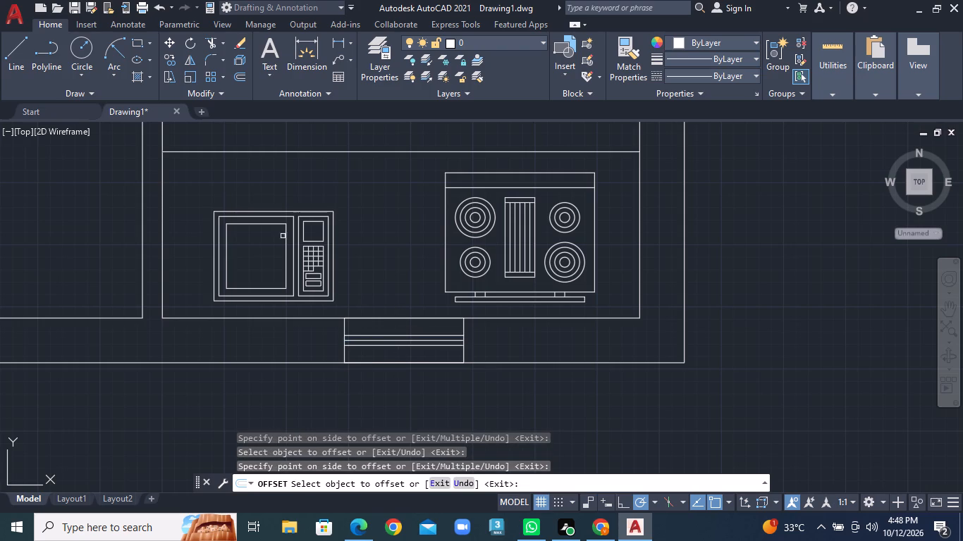
# Trim away the kitchen window's middle line, leaving the two offset lines as the glazing.
pyautogui.click(224, 42)
pyautogui.click(230, 58)
pyautogui.click(384, 340)
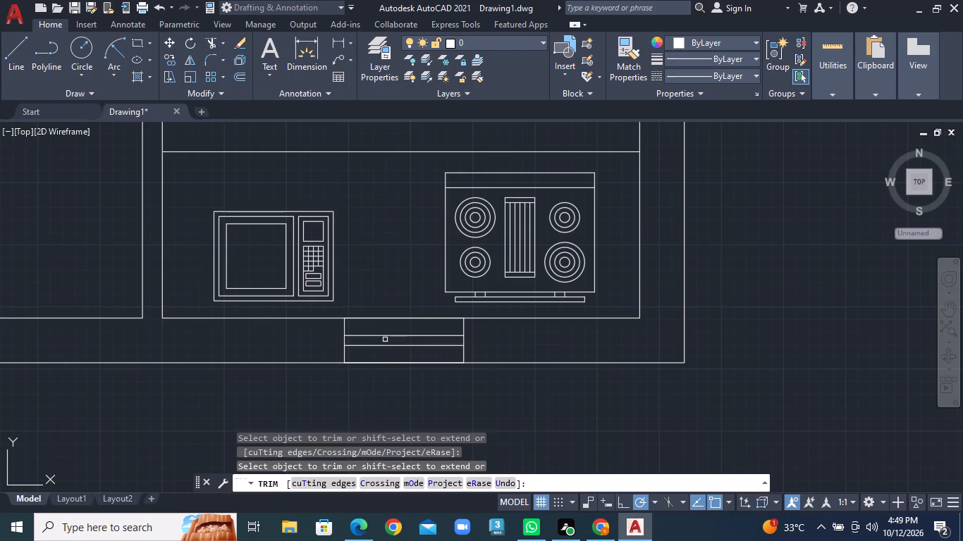
pyautogui.scroll(-3, 388, 340)
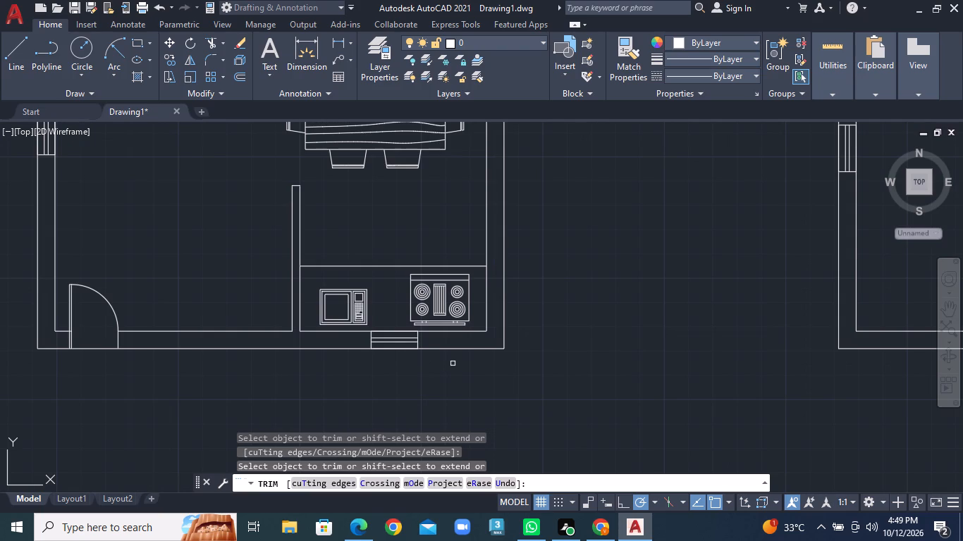
pyautogui.scroll(-1, 342, 369)
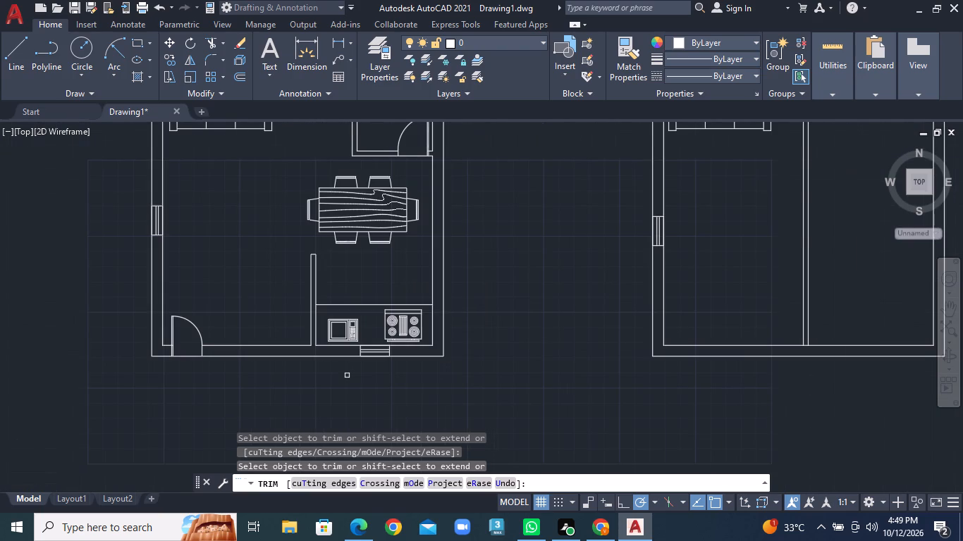
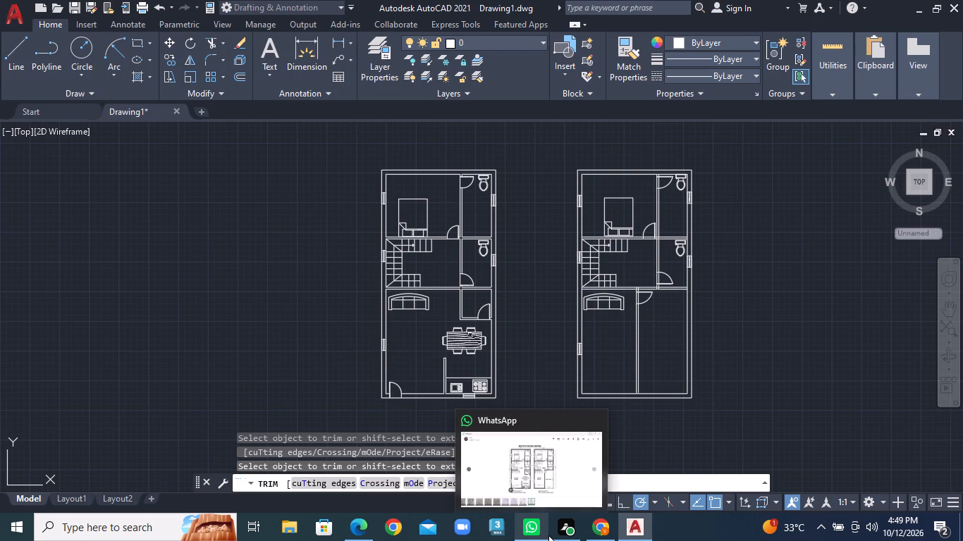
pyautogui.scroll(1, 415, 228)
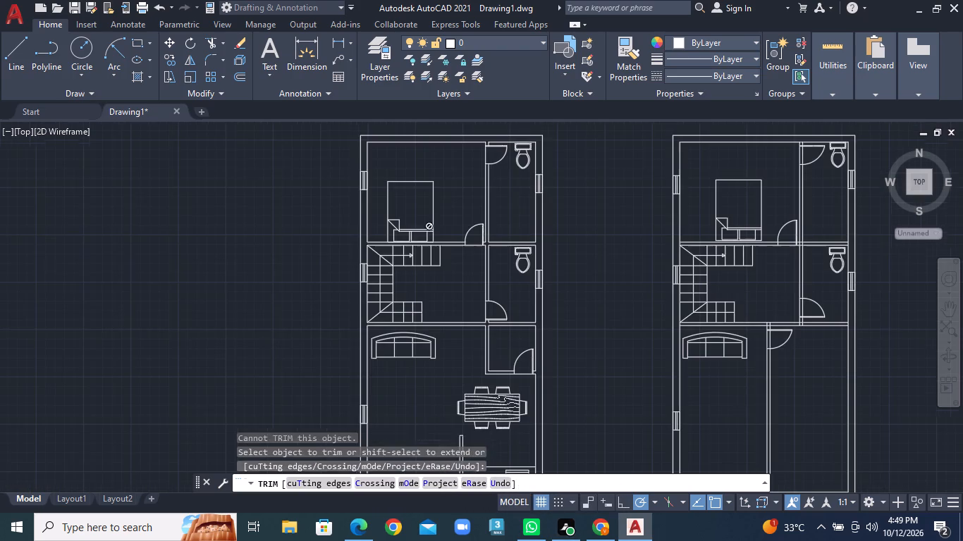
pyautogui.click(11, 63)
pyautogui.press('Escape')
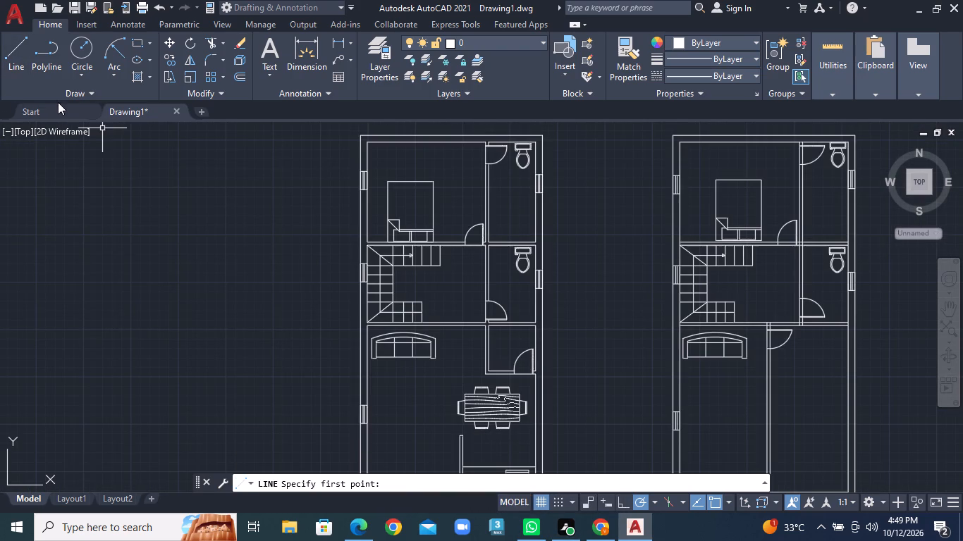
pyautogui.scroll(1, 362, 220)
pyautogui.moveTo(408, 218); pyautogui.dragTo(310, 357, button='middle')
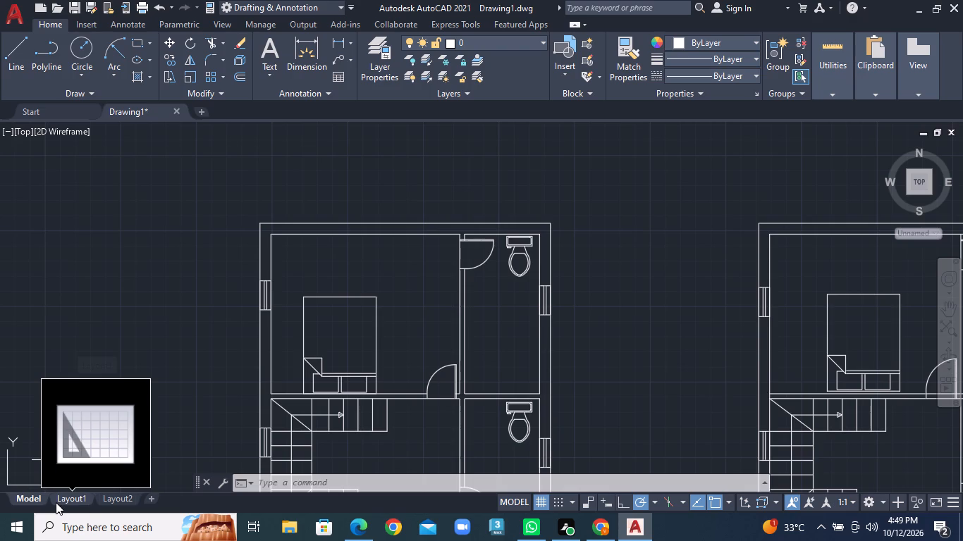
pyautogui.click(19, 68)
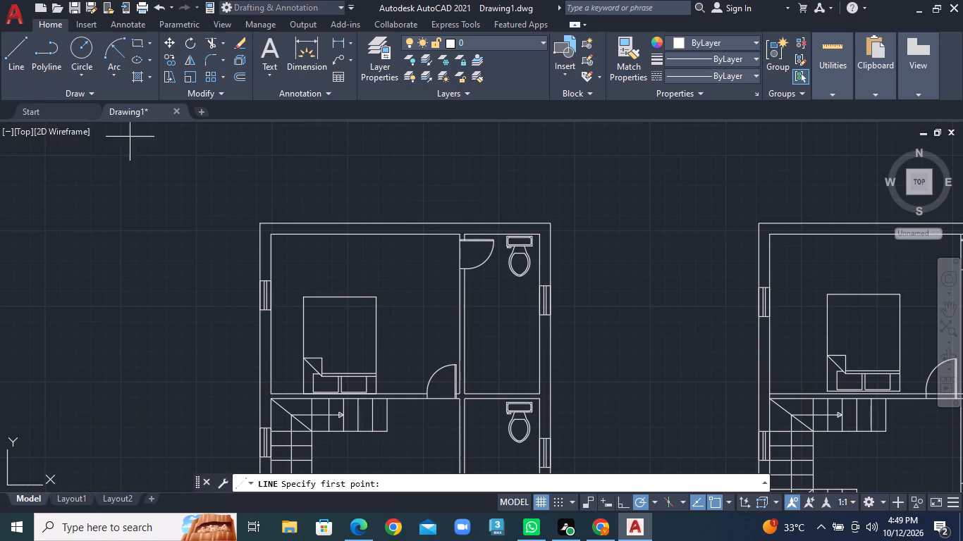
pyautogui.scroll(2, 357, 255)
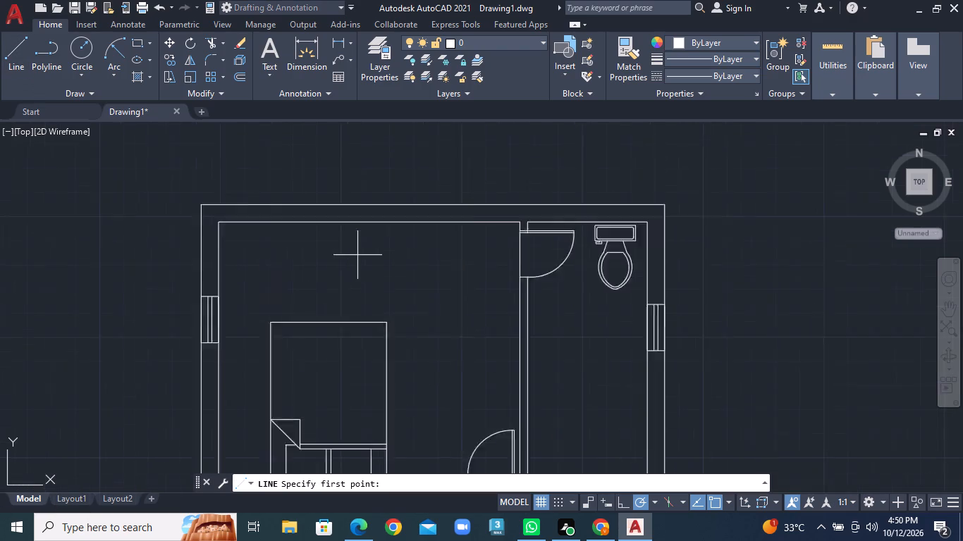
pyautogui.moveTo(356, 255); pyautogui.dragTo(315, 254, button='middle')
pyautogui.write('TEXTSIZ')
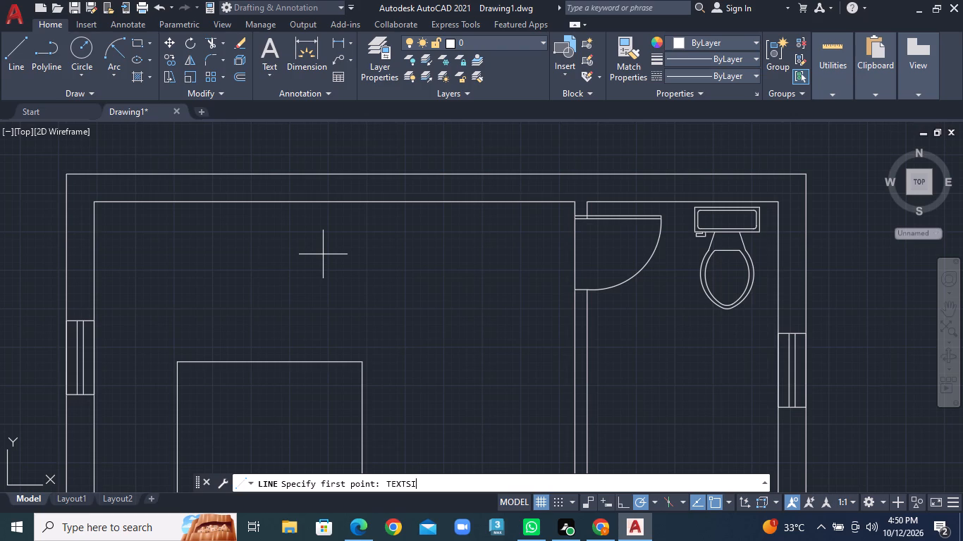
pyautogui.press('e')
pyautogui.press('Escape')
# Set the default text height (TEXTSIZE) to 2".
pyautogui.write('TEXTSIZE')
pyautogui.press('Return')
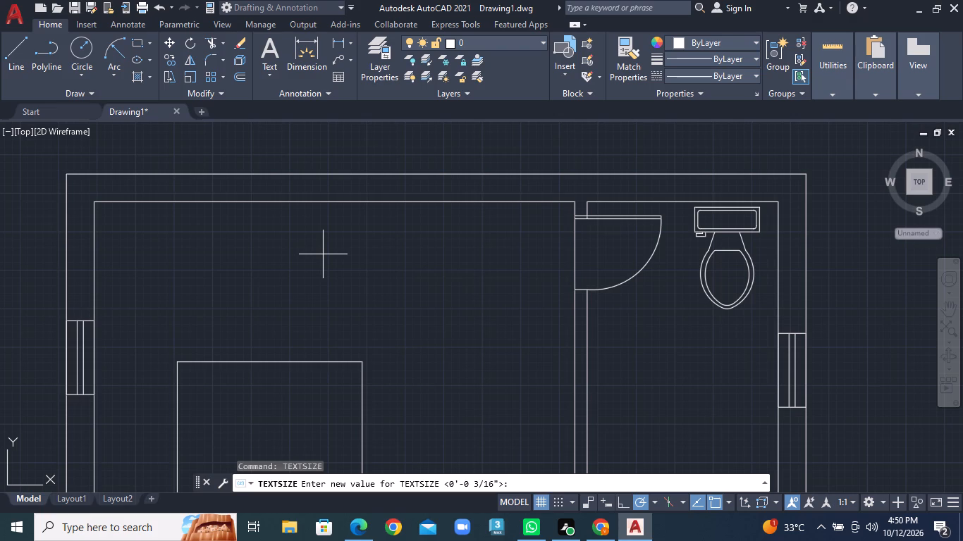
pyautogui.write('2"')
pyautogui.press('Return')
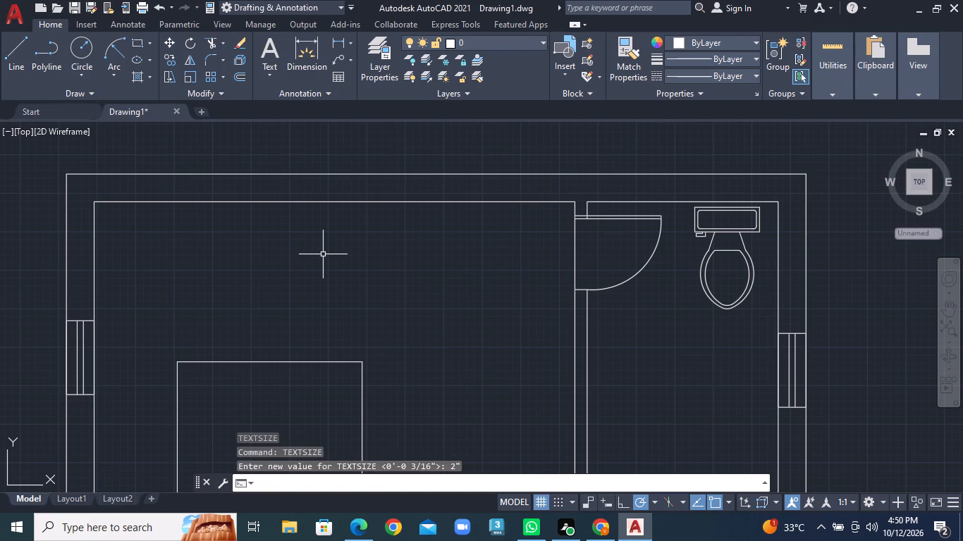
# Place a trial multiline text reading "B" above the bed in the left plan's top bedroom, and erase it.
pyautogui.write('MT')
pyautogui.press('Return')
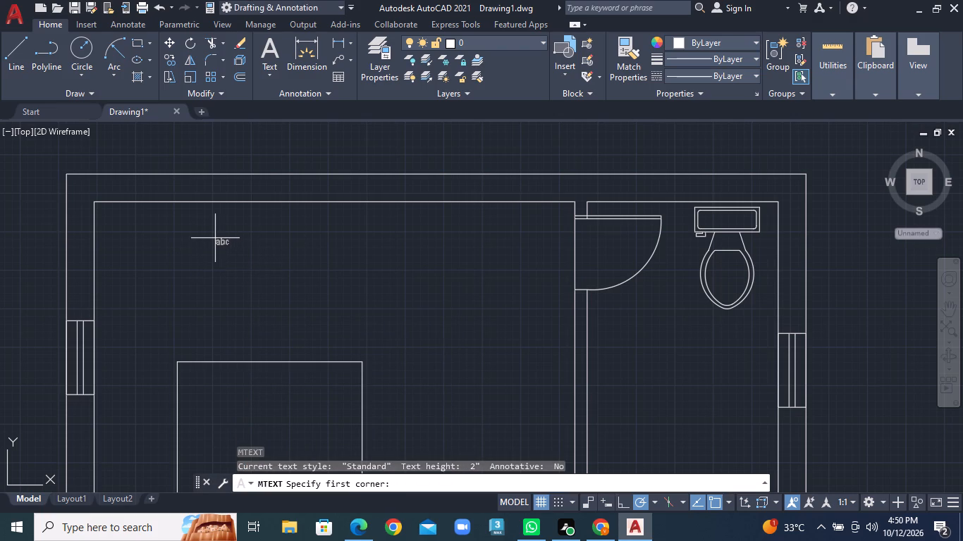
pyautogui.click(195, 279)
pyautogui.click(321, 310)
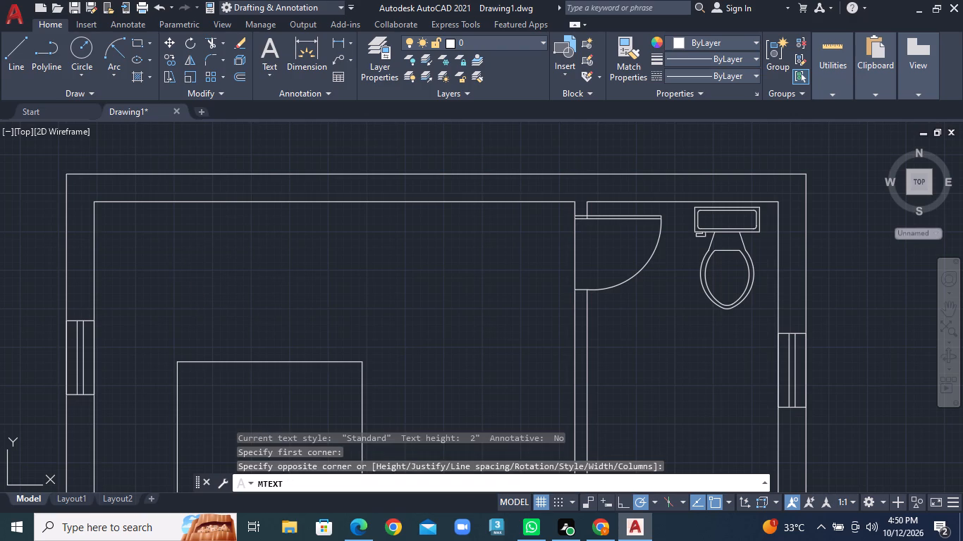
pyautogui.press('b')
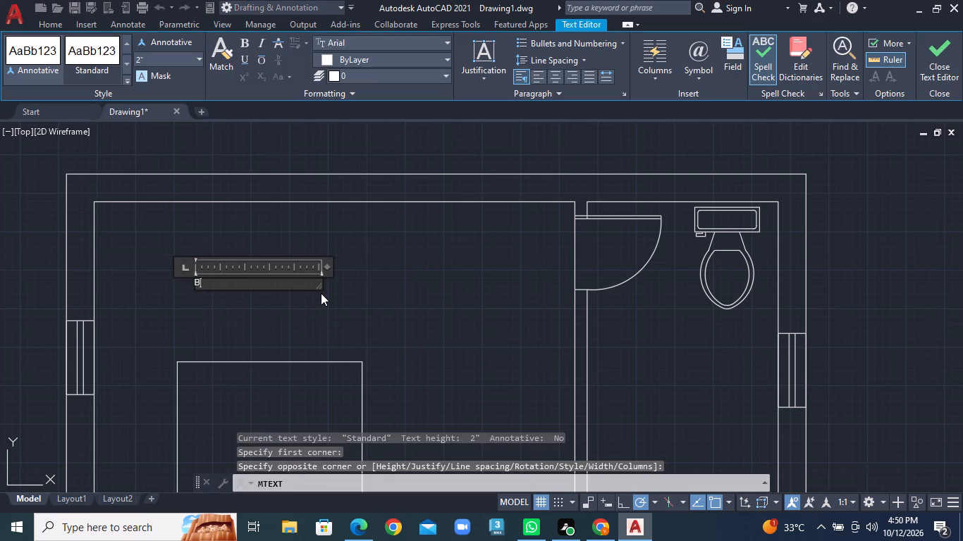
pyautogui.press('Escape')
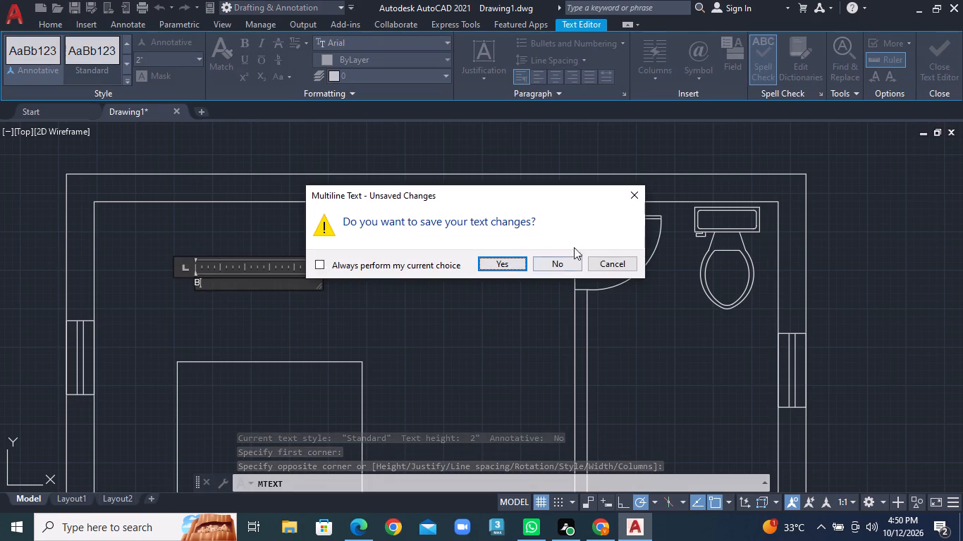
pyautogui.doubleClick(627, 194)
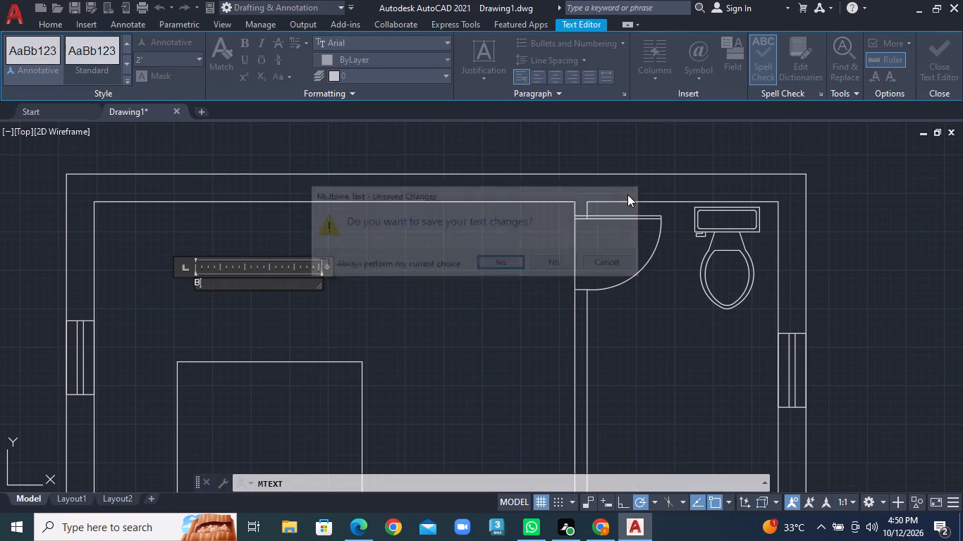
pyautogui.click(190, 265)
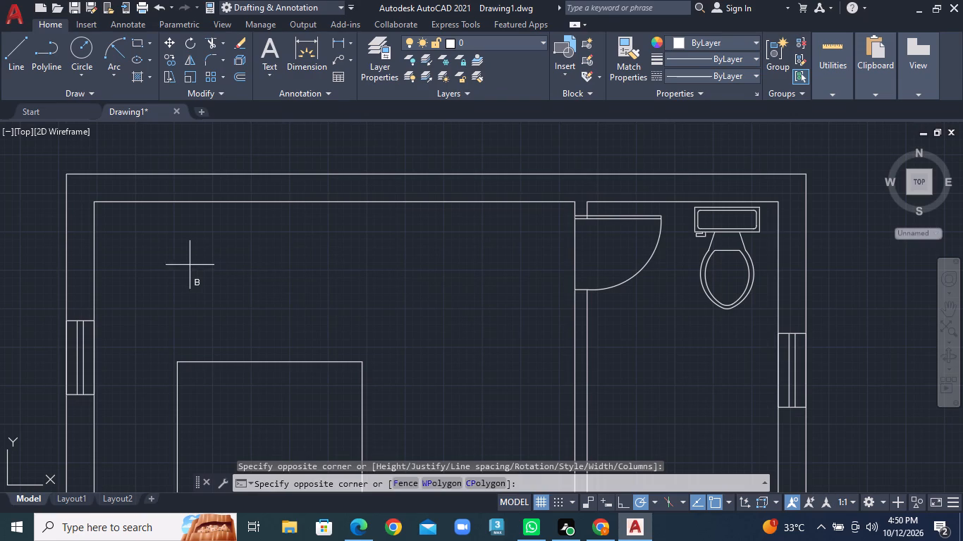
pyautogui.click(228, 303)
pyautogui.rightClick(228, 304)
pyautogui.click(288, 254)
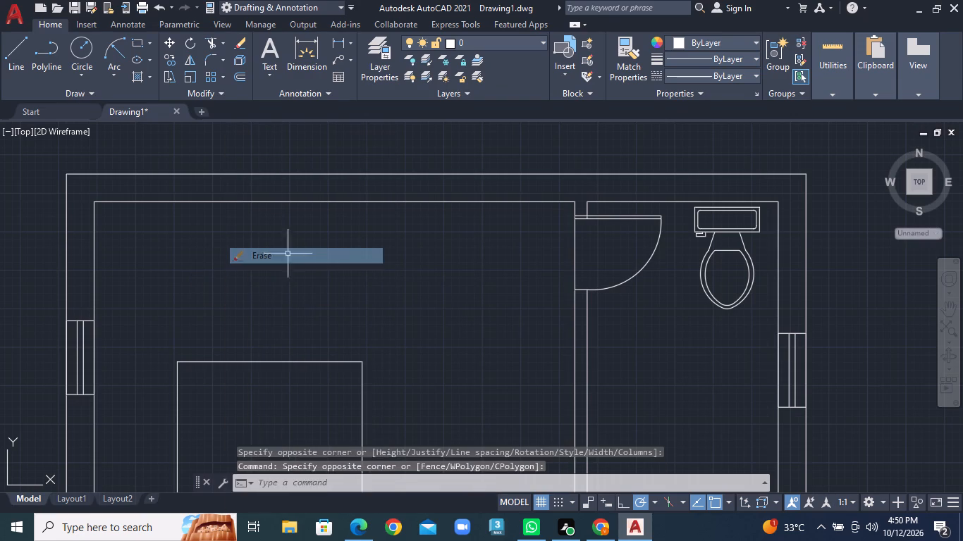
# Set the default text height (TEXTSIZE) to 5".
pyautogui.write('TEXT')
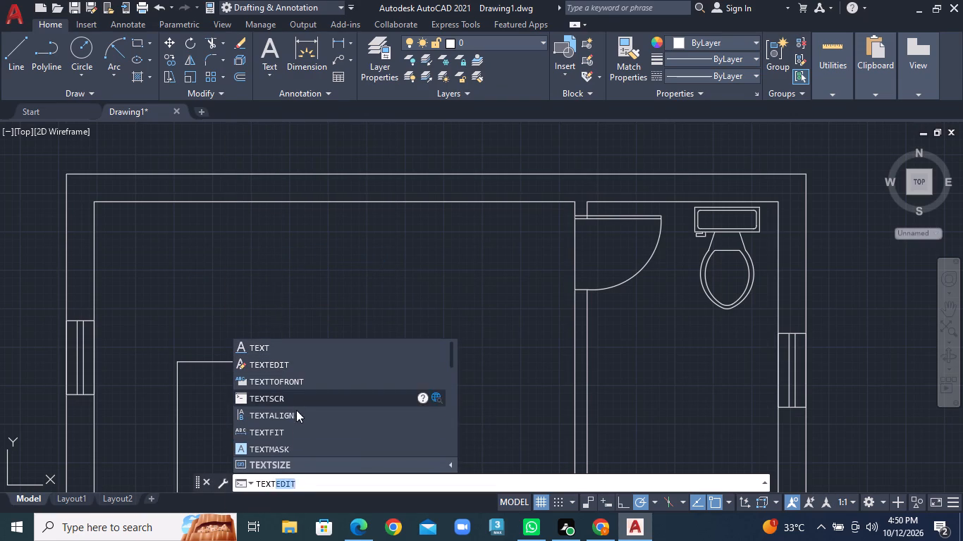
pyautogui.doubleClick(291, 464)
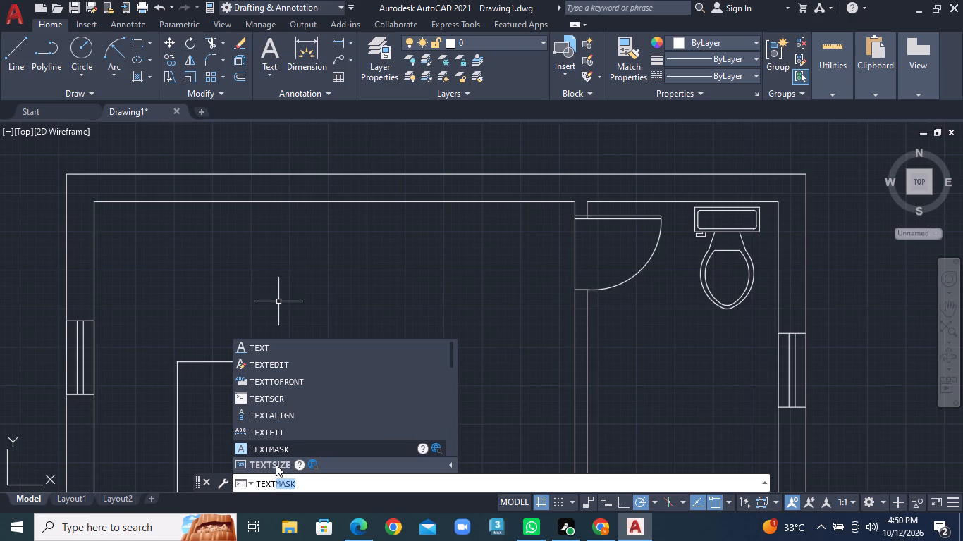
pyautogui.click(276, 464)
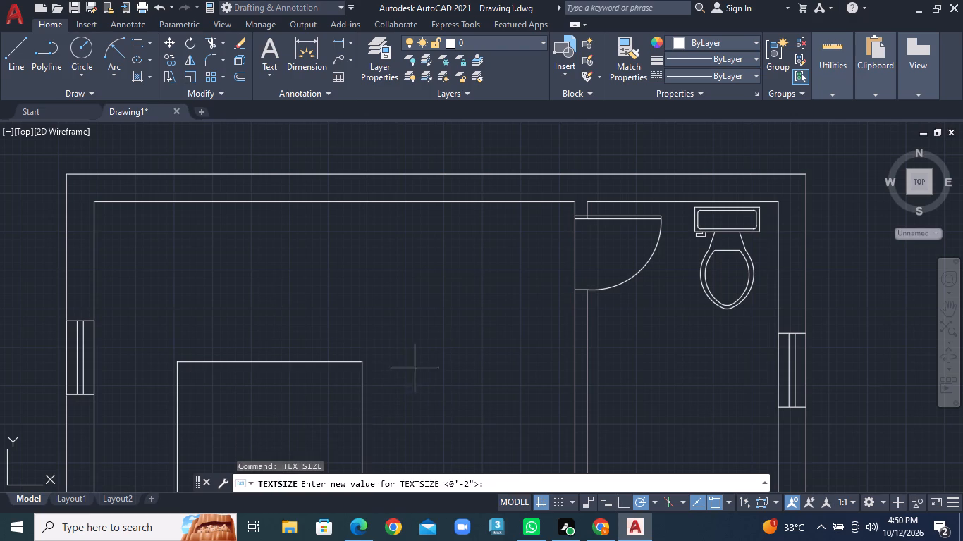
pyautogui.write('5"')
pyautogui.press('Return')
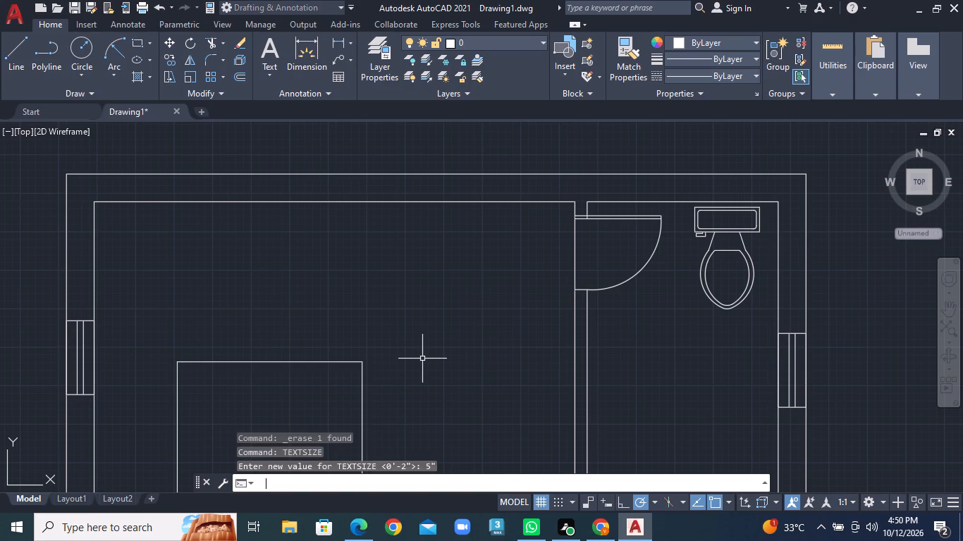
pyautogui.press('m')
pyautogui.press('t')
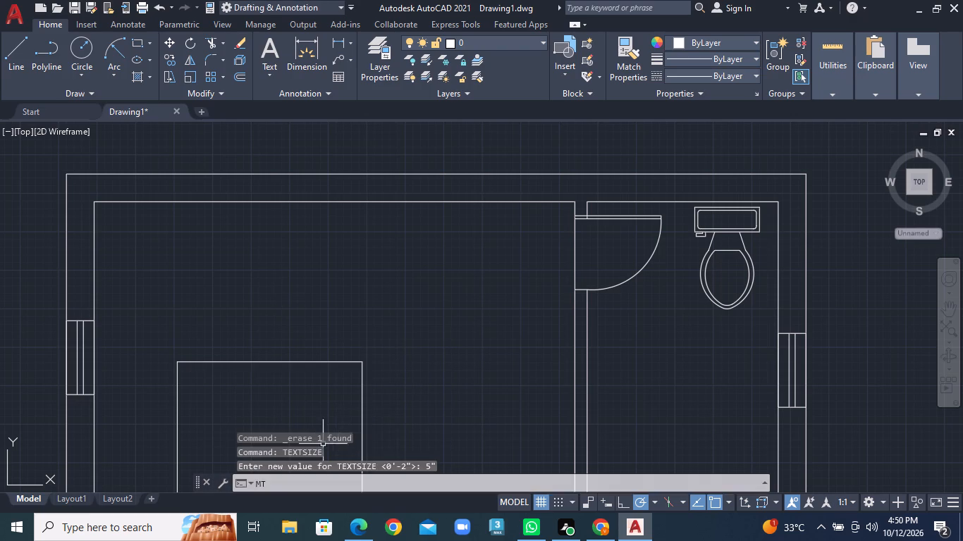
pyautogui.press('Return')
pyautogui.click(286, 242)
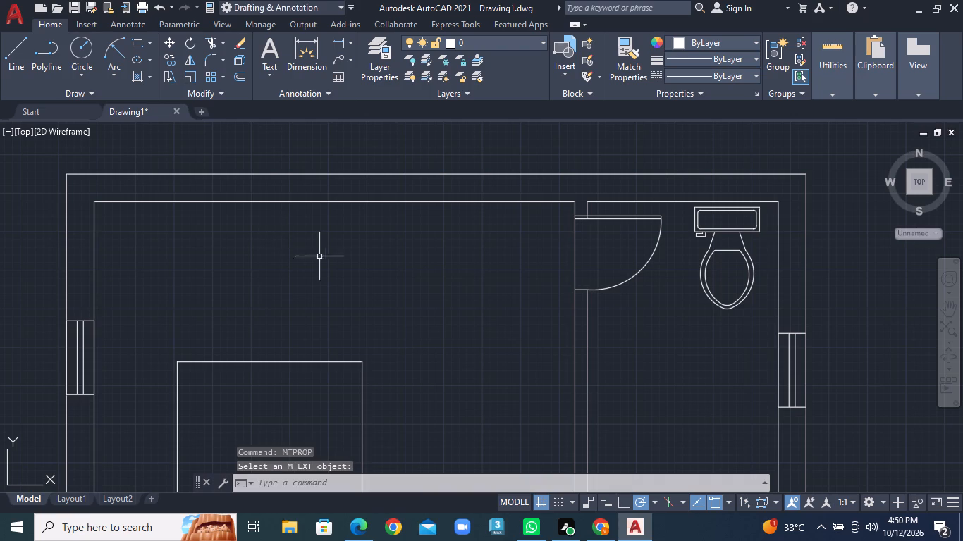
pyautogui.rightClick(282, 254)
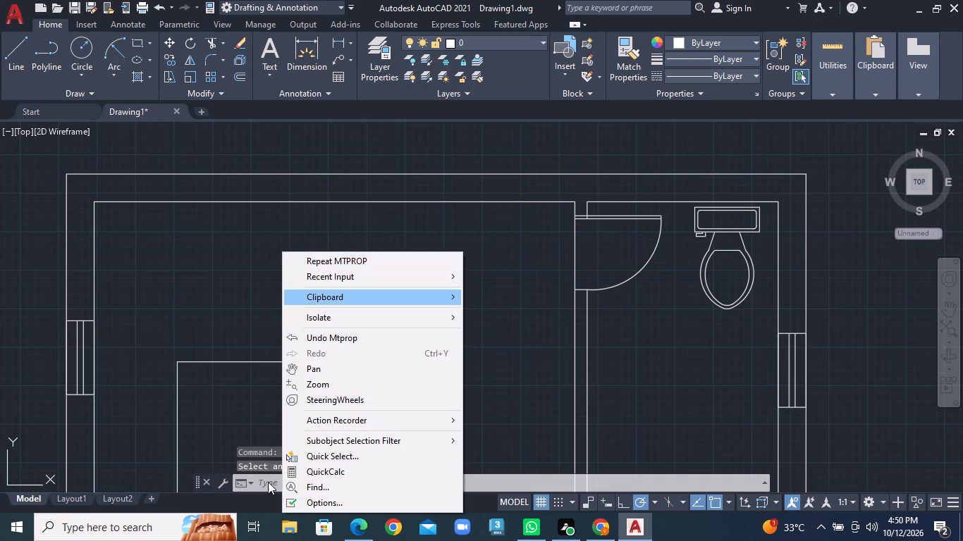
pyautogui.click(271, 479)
# Add the multiline text label "BED ROOM" just above the bed in the left plan's top bedroom.
pyautogui.write('MT')
pyautogui.press('Return')
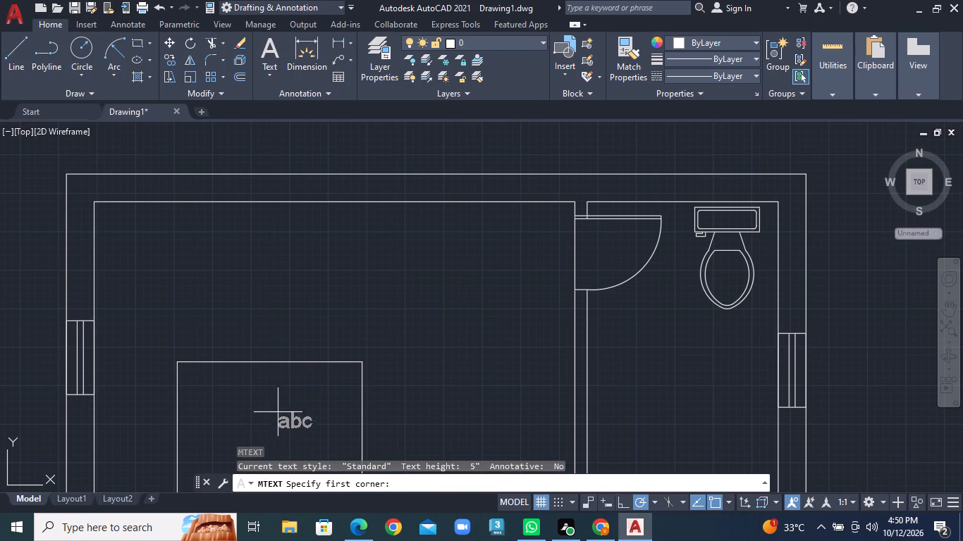
pyautogui.click(206, 302)
pyautogui.click(367, 349)
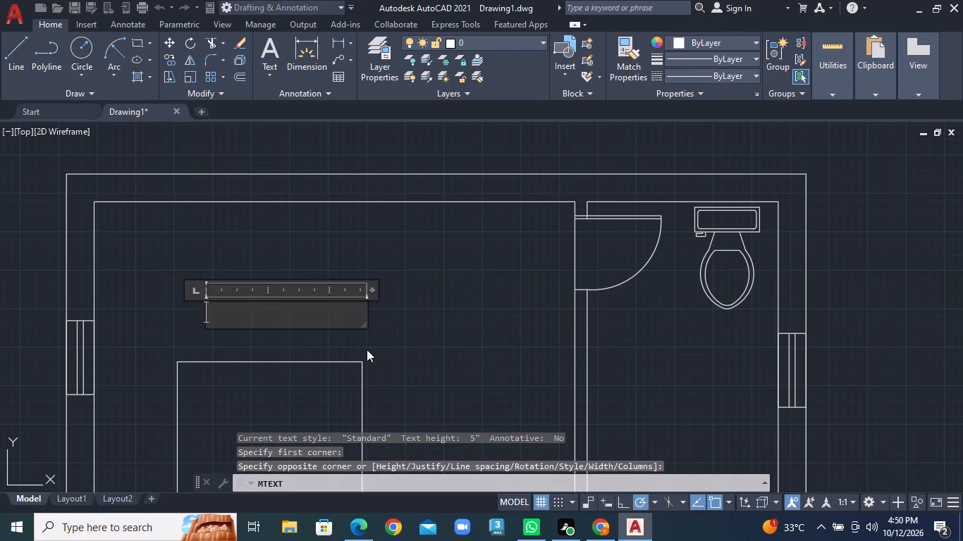
pyautogui.write('BED ROOM')
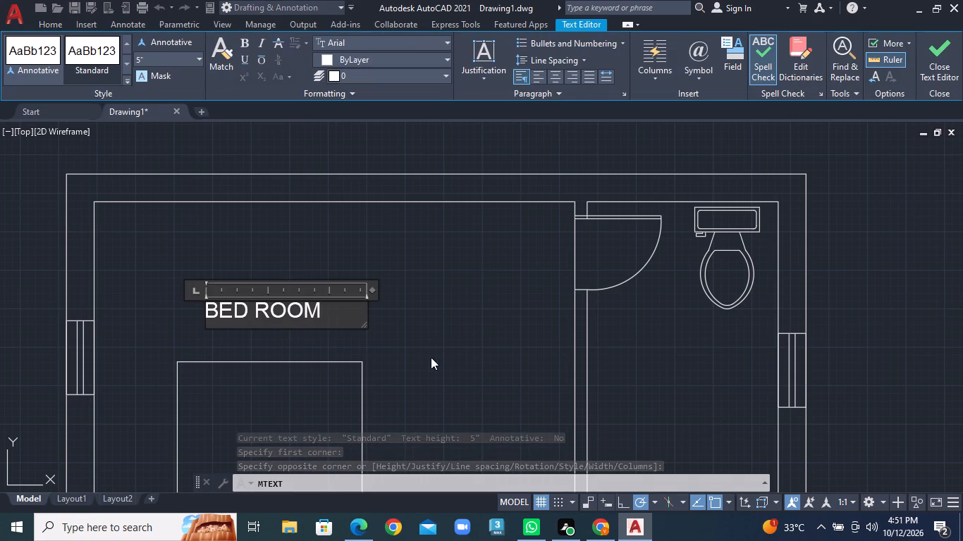
pyautogui.click(440, 357)
# Add the multiline text 13'0" below the bedroom's top wall as its width label.
pyautogui.rightClick(309, 228)
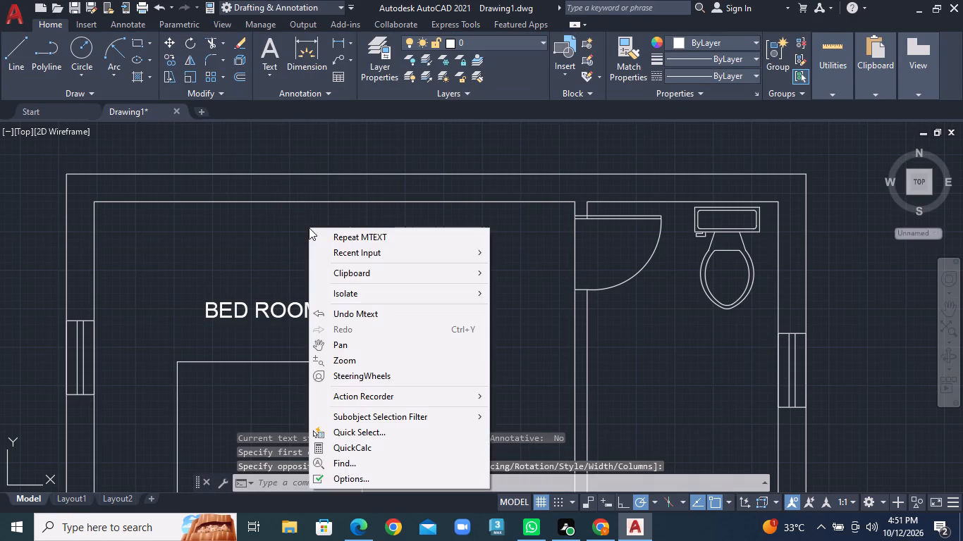
pyautogui.click(334, 234)
pyautogui.click(301, 232)
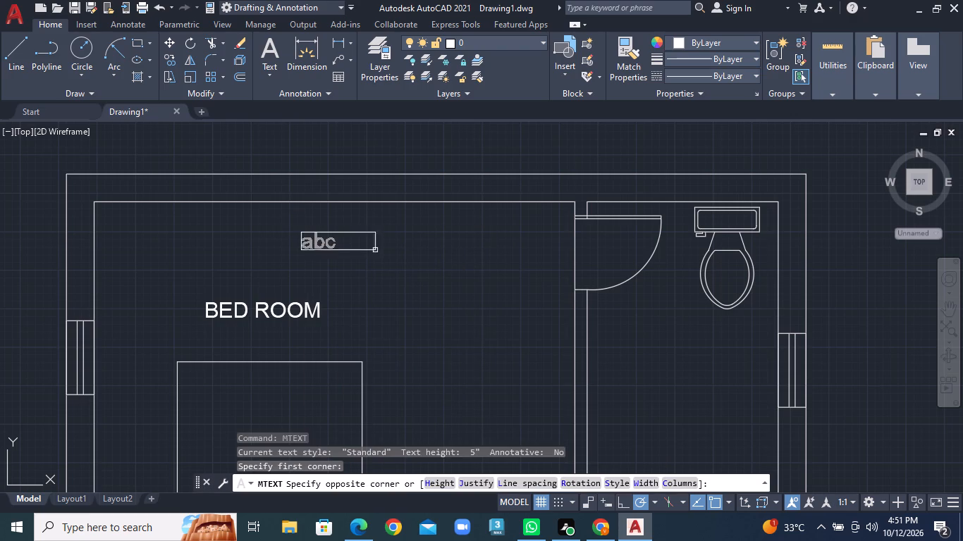
pyautogui.click(392, 256)
pyautogui.write("13'")
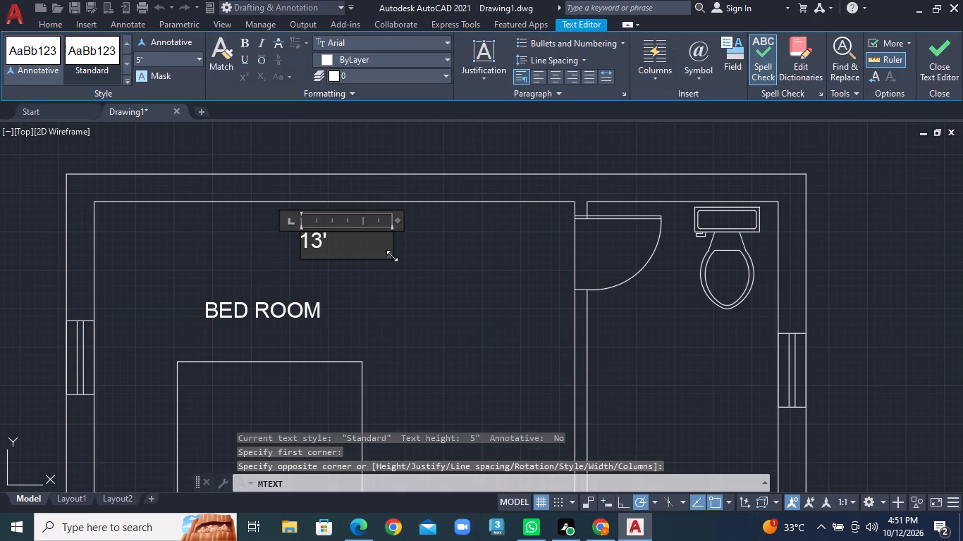
pyautogui.press('0')
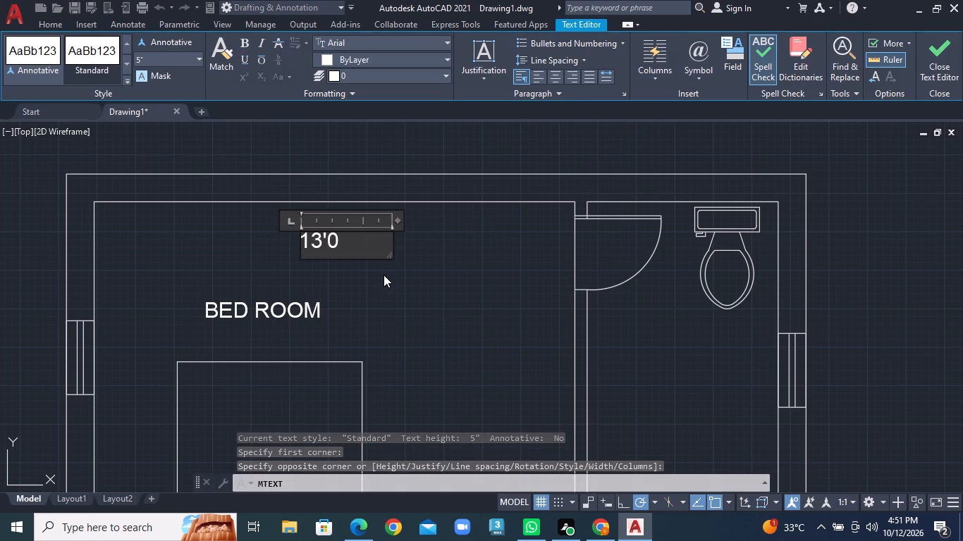
pyautogui.hotkey('shift', '"')
pyautogui.click(386, 275)
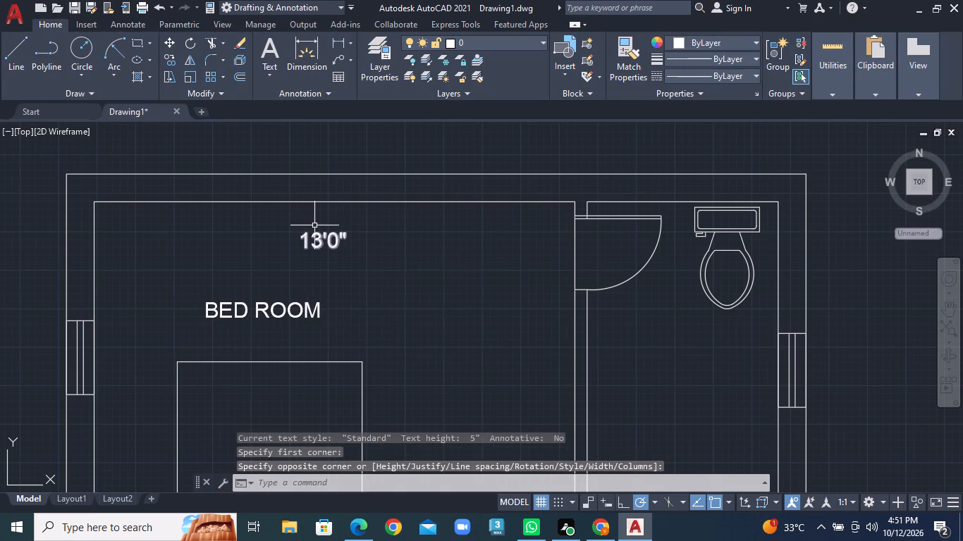
# Add the multiline text 11'0" inside the left wall of the left plan's top bedroom, beside the window, as its length label.
pyautogui.click(136, 266)
pyautogui.rightClick(136, 266)
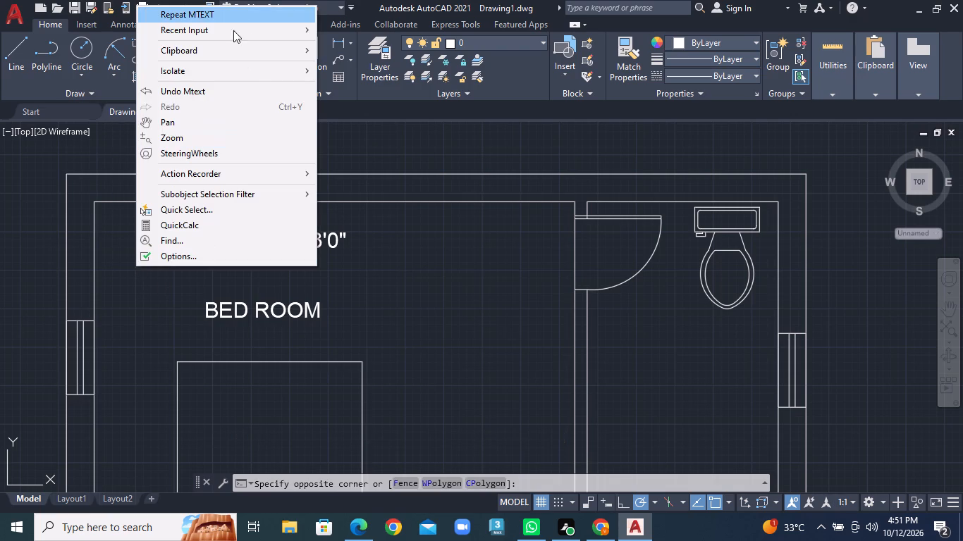
pyautogui.click(205, 15)
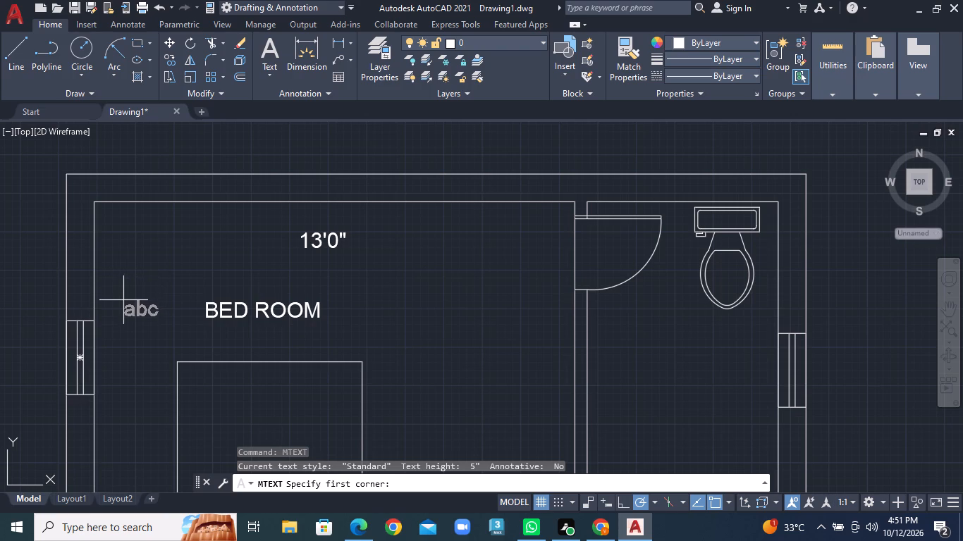
pyautogui.click(118, 342)
pyautogui.click(152, 375)
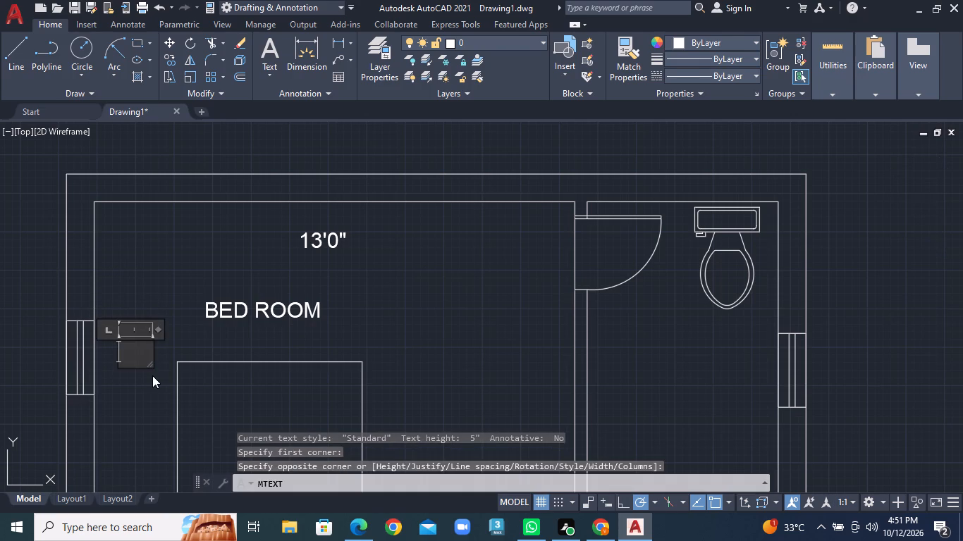
pyautogui.write('11\'0"')
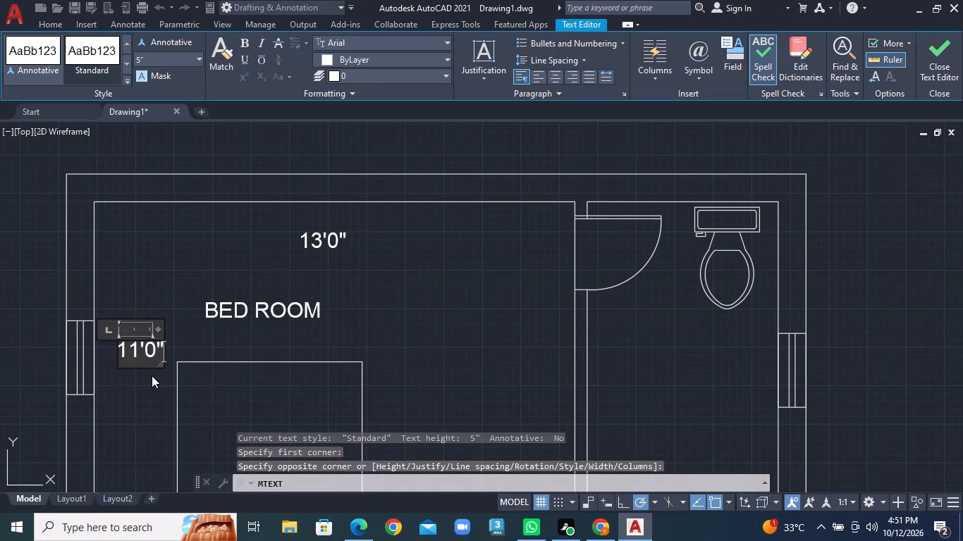
pyautogui.press('Return')
pyautogui.doubleClick(182, 323)
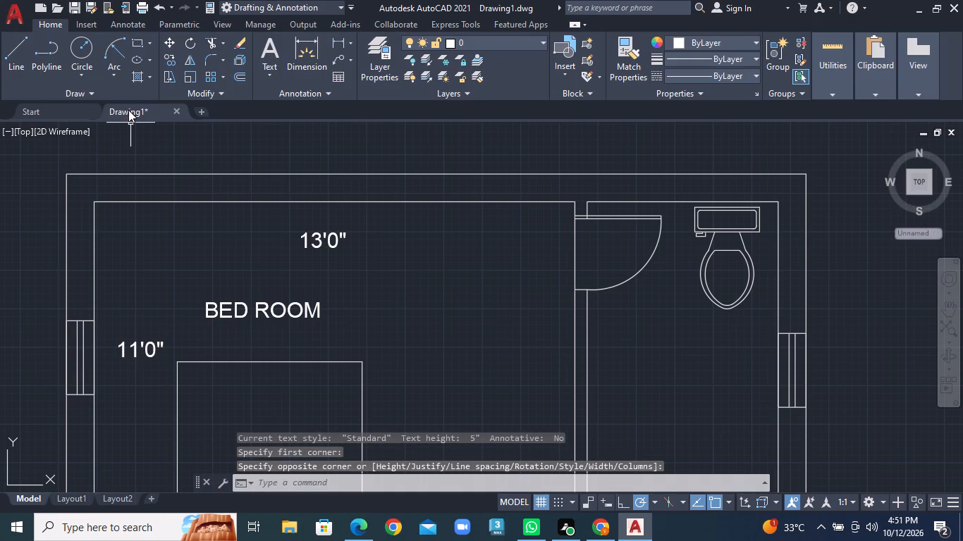
# Rotate the 11'0" label counterclockwise to vertical so that it reads upward along the bedroom's left wall.
pyautogui.click(193, 42)
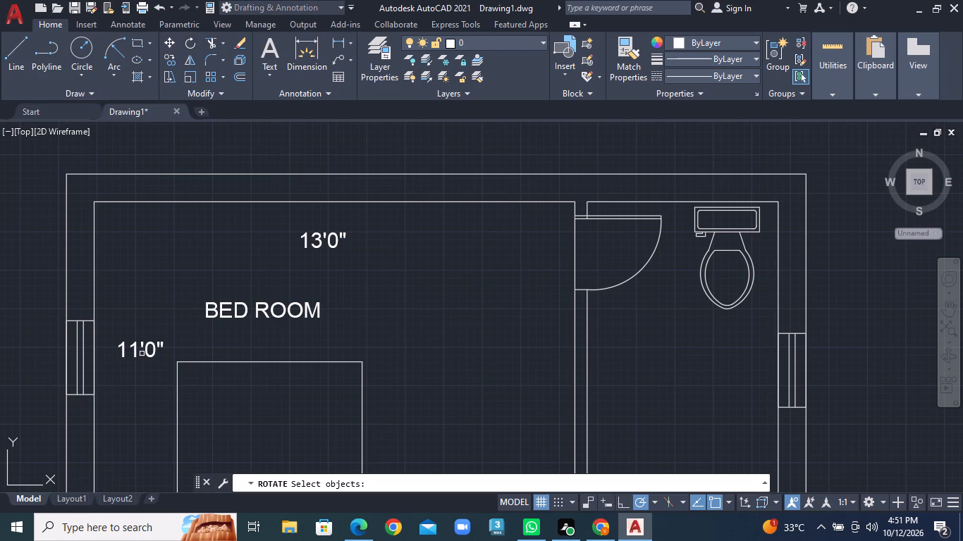
pyautogui.click(137, 347)
pyautogui.rightClick(139, 346)
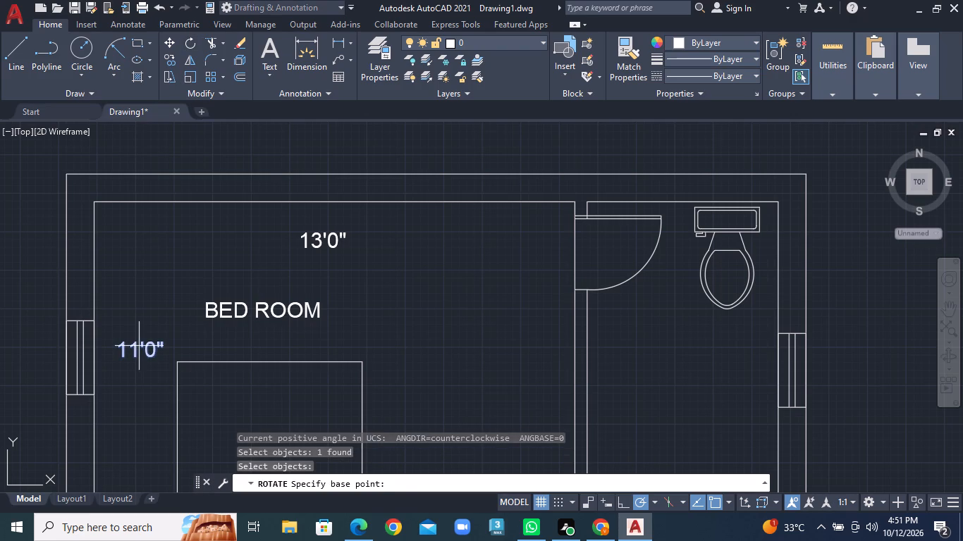
pyautogui.click(166, 342)
pyautogui.click(147, 297)
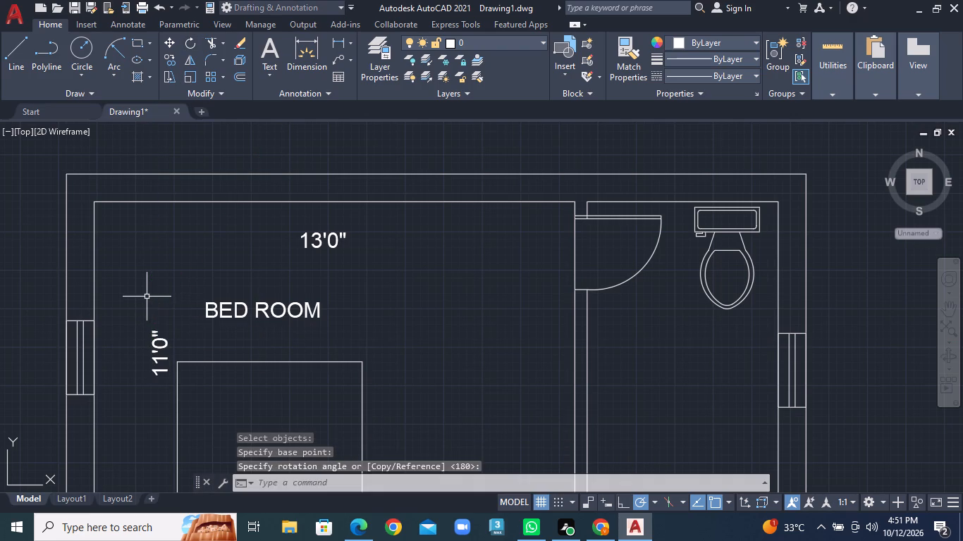
# Move the vertical 11'0" label down and closer to the bedroom's left wall, between the wall and the bed.
pyautogui.click(173, 42)
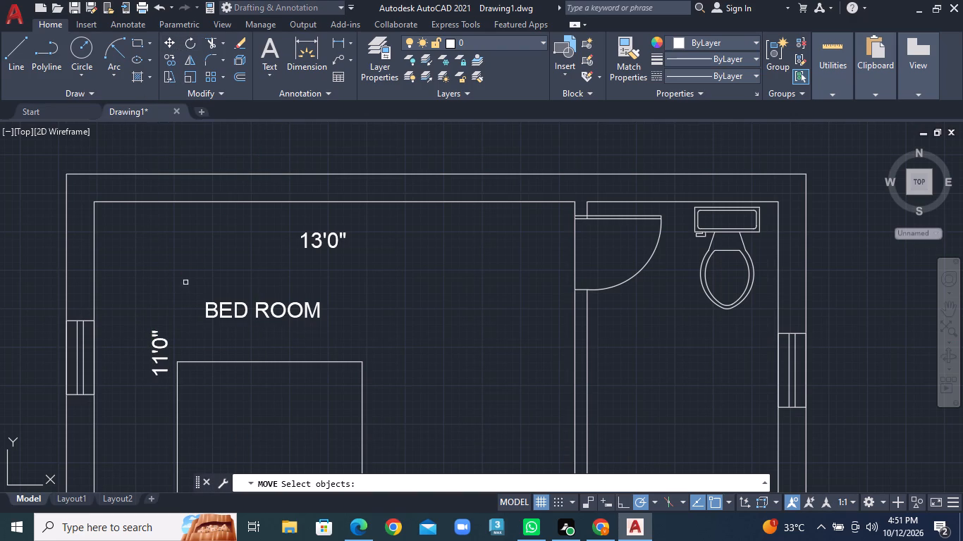
pyautogui.click(157, 362)
pyautogui.rightClick(157, 362)
pyautogui.click(165, 357)
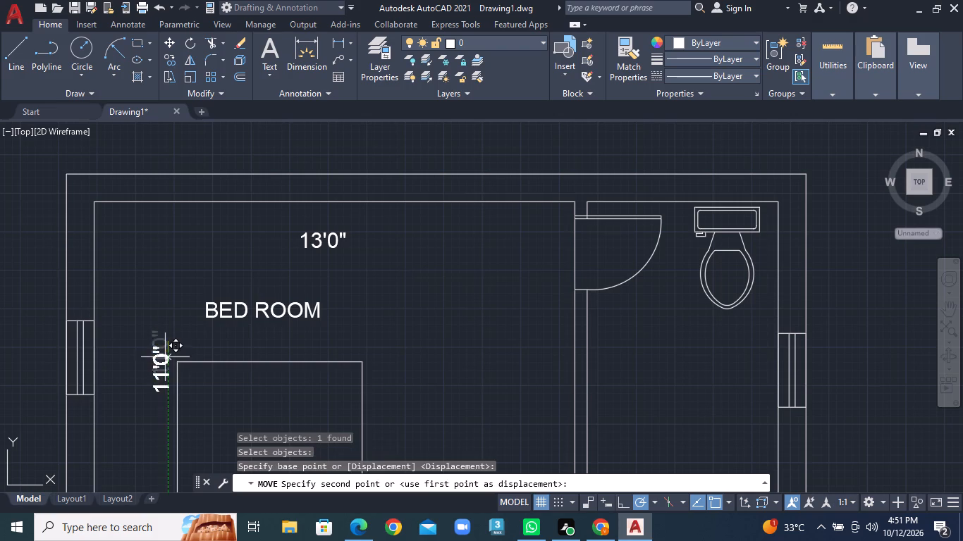
pyautogui.scroll(-1, 138, 392)
pyautogui.moveTo(138, 392); pyautogui.dragTo(153, 276, button='middle')
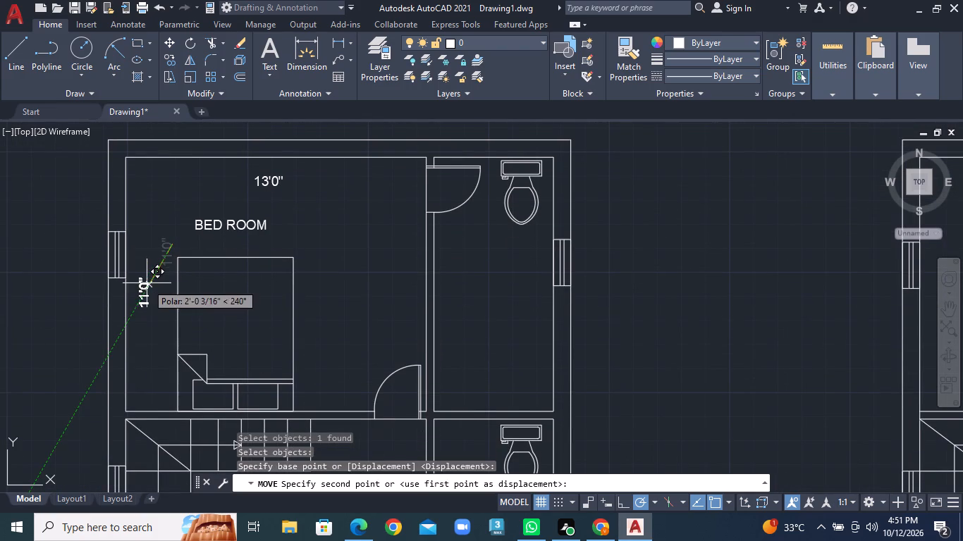
pyautogui.click(145, 274)
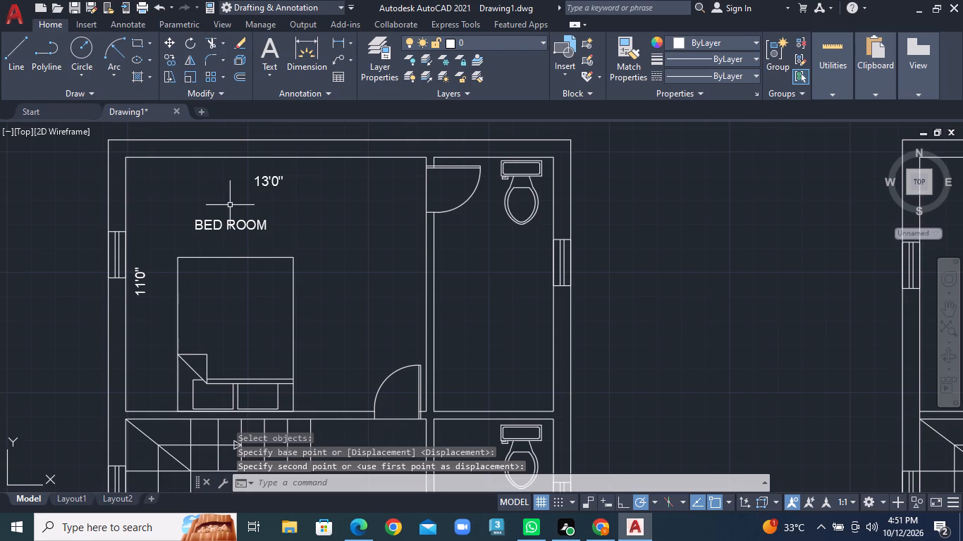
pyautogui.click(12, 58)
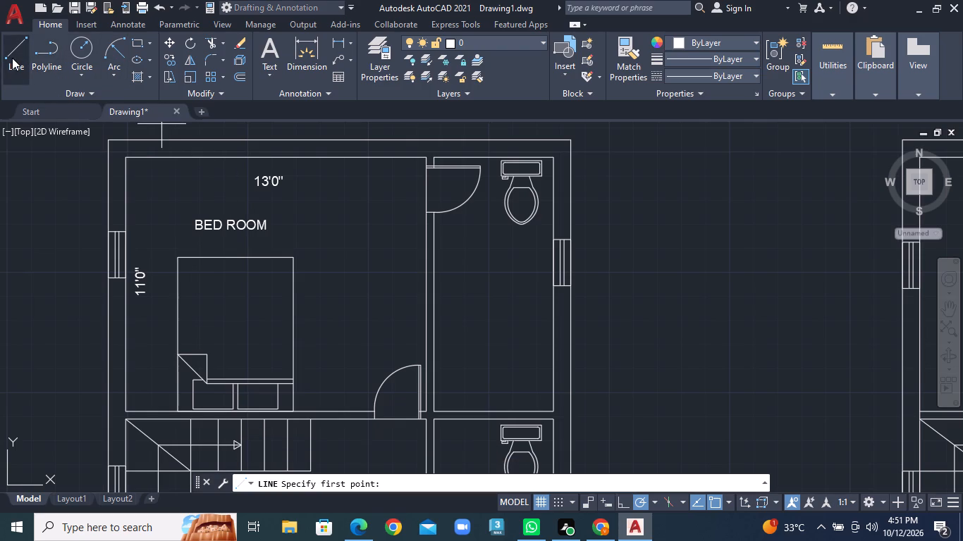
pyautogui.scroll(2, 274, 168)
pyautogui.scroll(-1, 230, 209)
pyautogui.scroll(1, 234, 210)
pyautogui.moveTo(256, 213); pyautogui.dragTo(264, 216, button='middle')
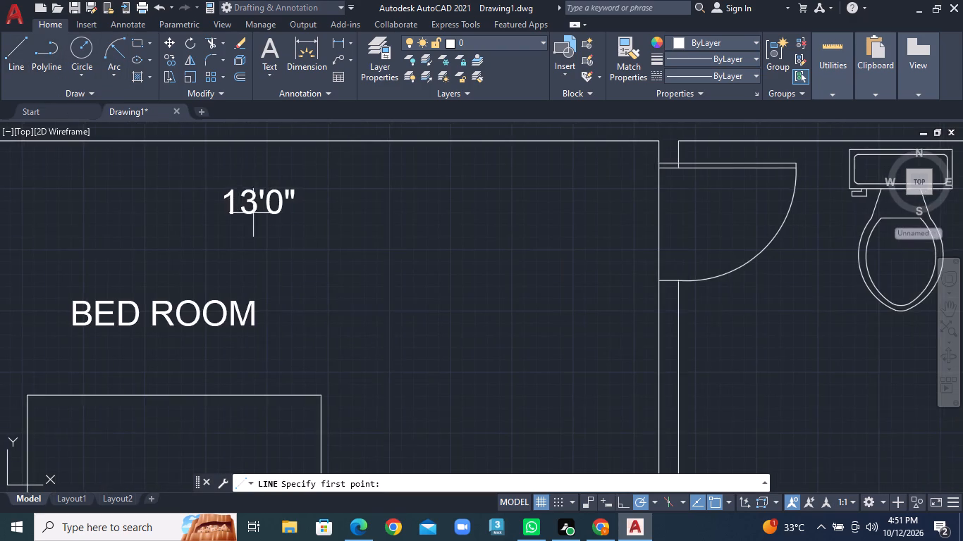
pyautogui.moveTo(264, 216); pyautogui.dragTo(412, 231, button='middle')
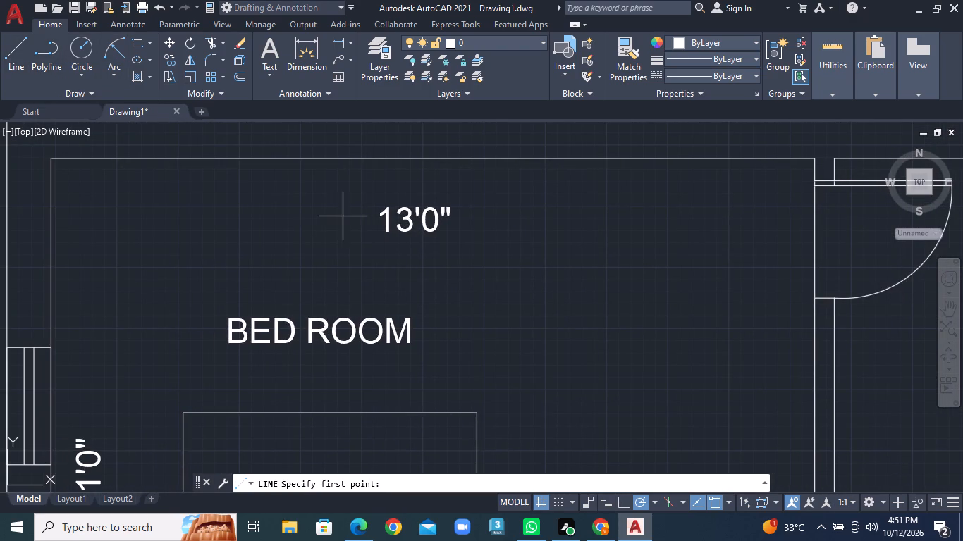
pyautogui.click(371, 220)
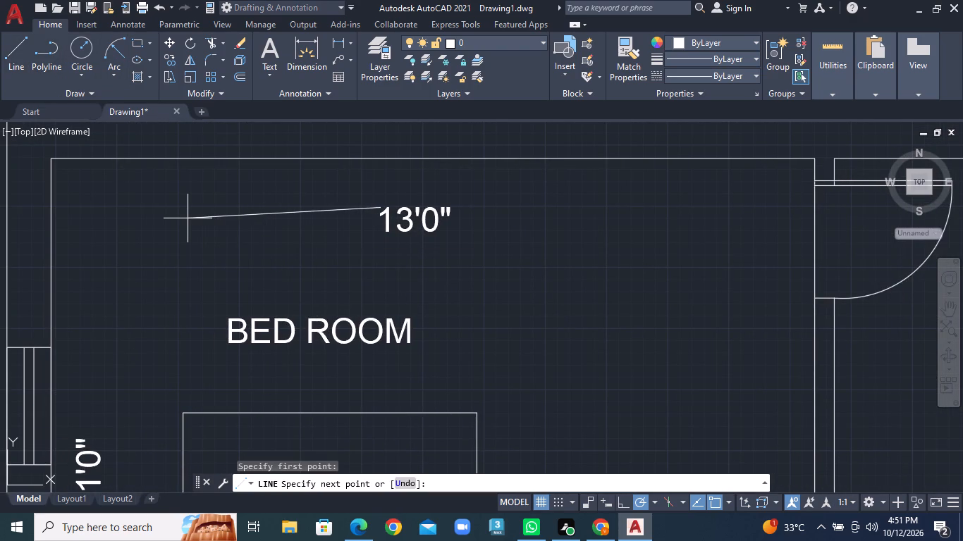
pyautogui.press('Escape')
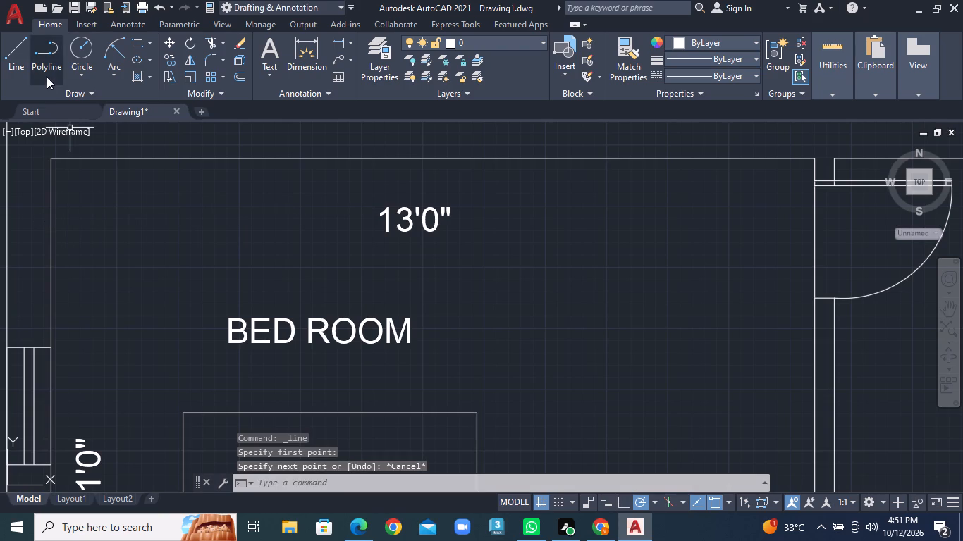
# Draw horizontal lines from both sides of the 13'0" label to the bedroom's side walls, the left one about 5'-5" long.
pyautogui.click(19, 64)
pyautogui.click(54, 214)
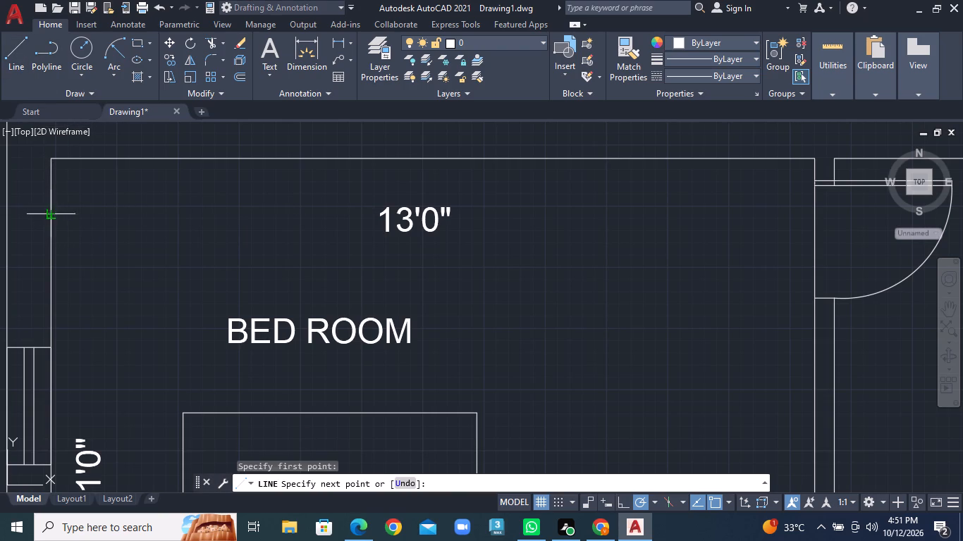
pyautogui.click(369, 212)
pyautogui.rightClick(369, 212)
pyautogui.click(381, 221)
pyautogui.click(14, 56)
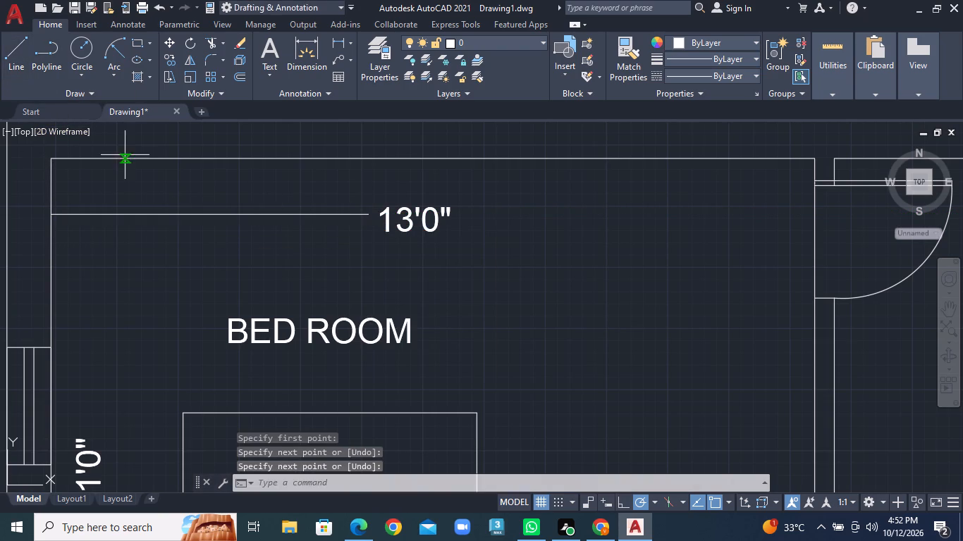
pyautogui.click(463, 213)
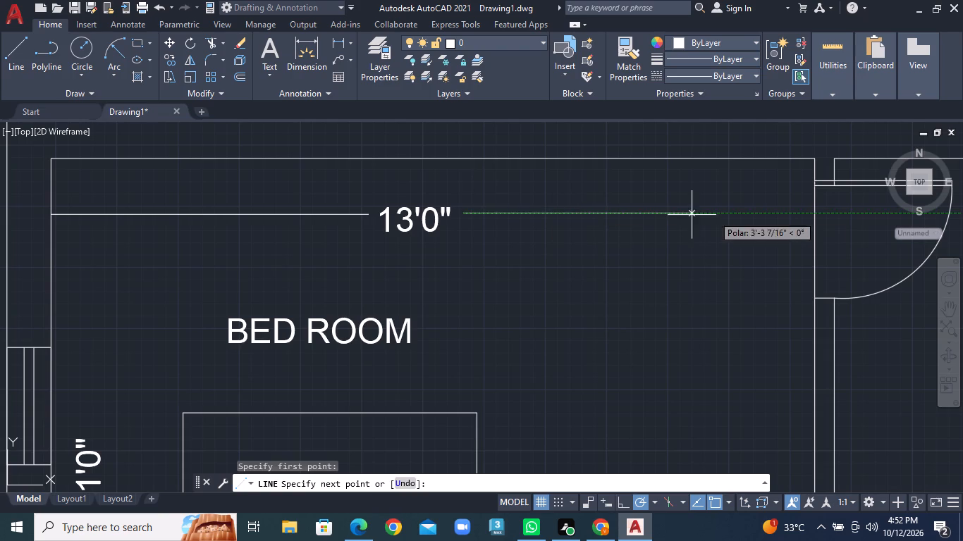
pyautogui.click(817, 215)
pyautogui.rightClick(817, 215)
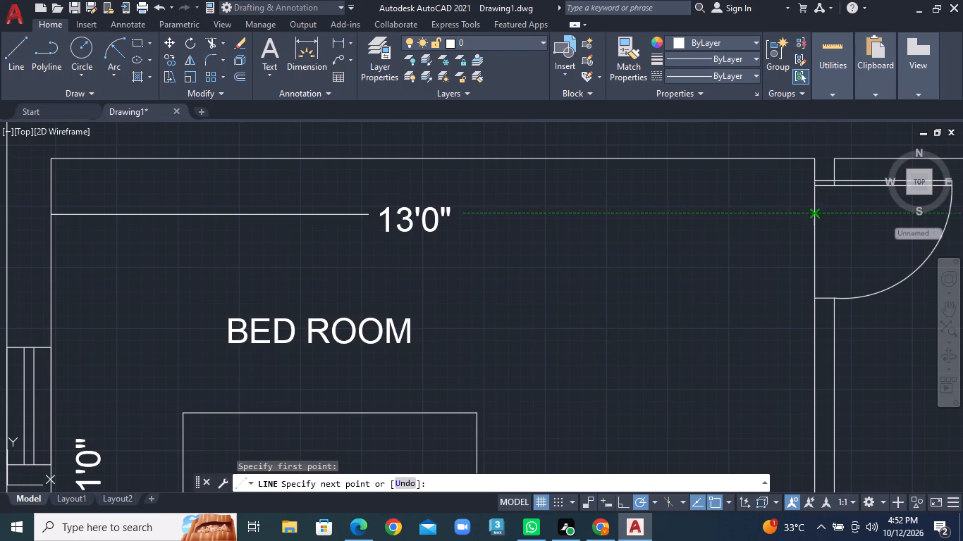
pyautogui.click(826, 225)
# Draw vertical lines from above and below the 11'0" label to the bedroom's top and bottom walls.
pyautogui.scroll(-1, 262, 269)
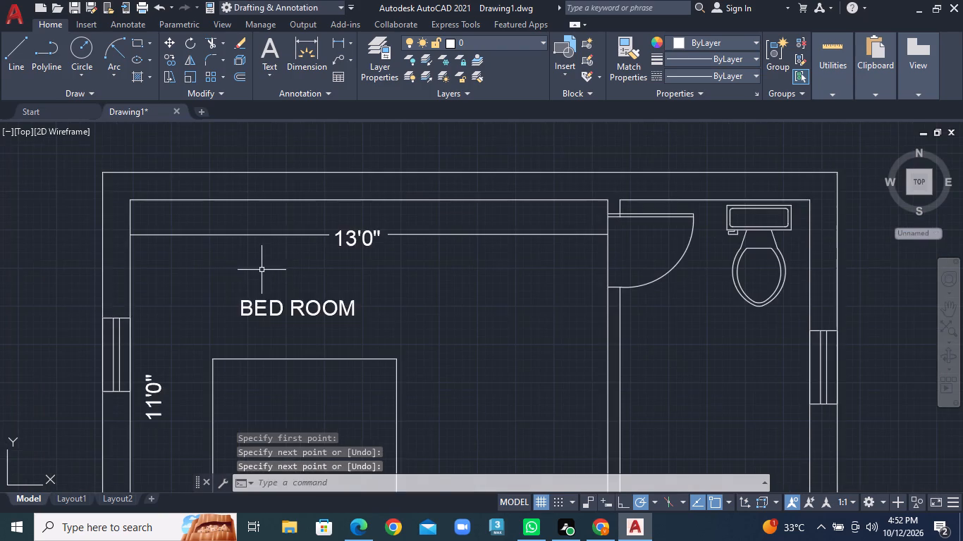
pyautogui.moveTo(282, 304); pyautogui.dragTo(301, 269, button='middle')
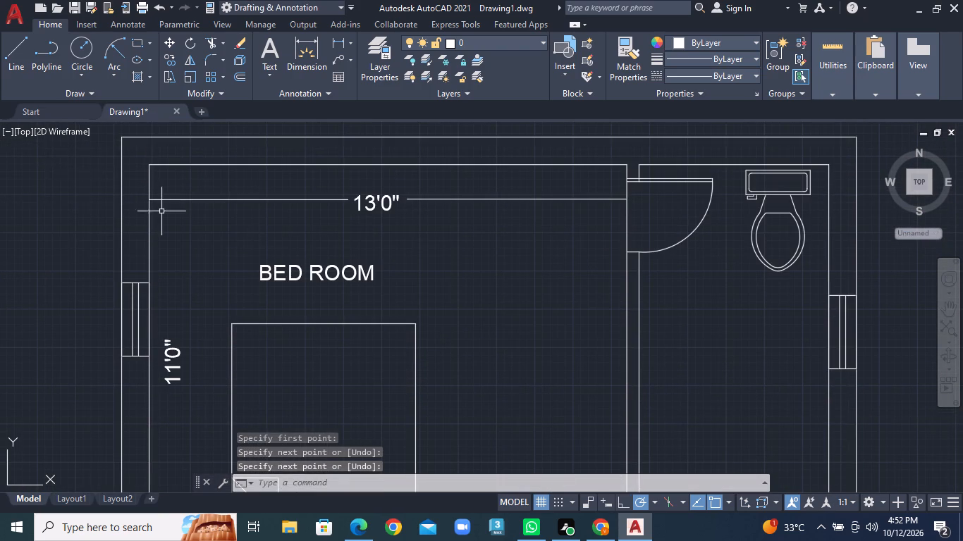
pyautogui.click(13, 61)
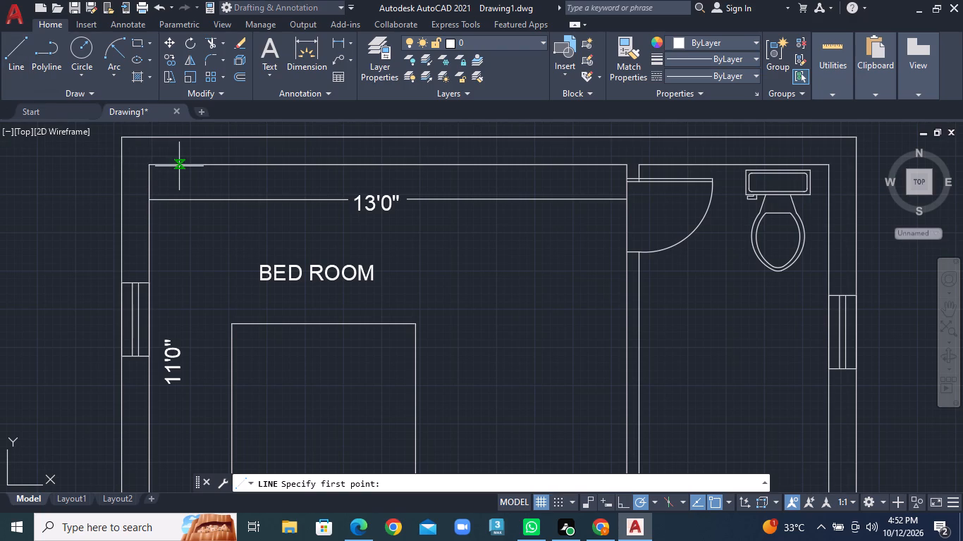
pyautogui.click(176, 165)
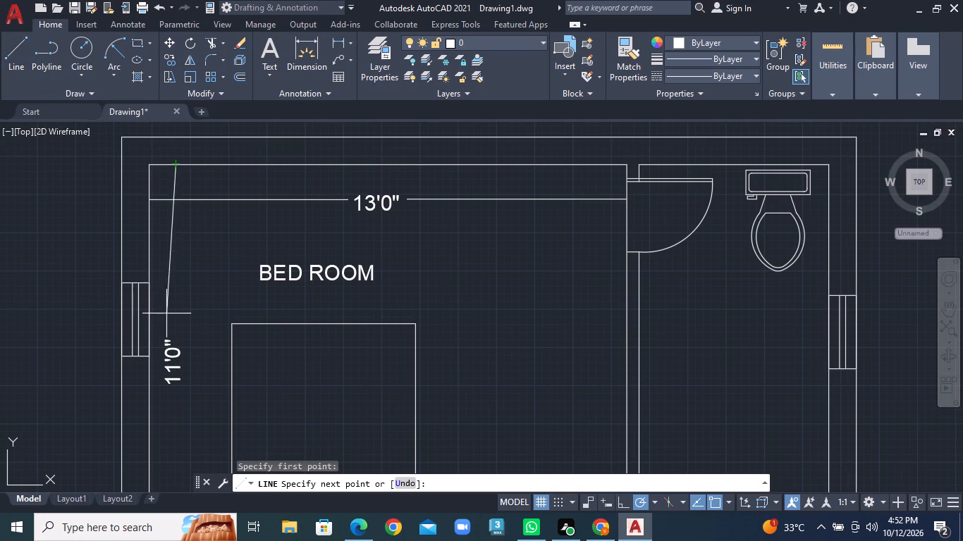
pyautogui.click(171, 328)
pyautogui.rightClick(171, 328)
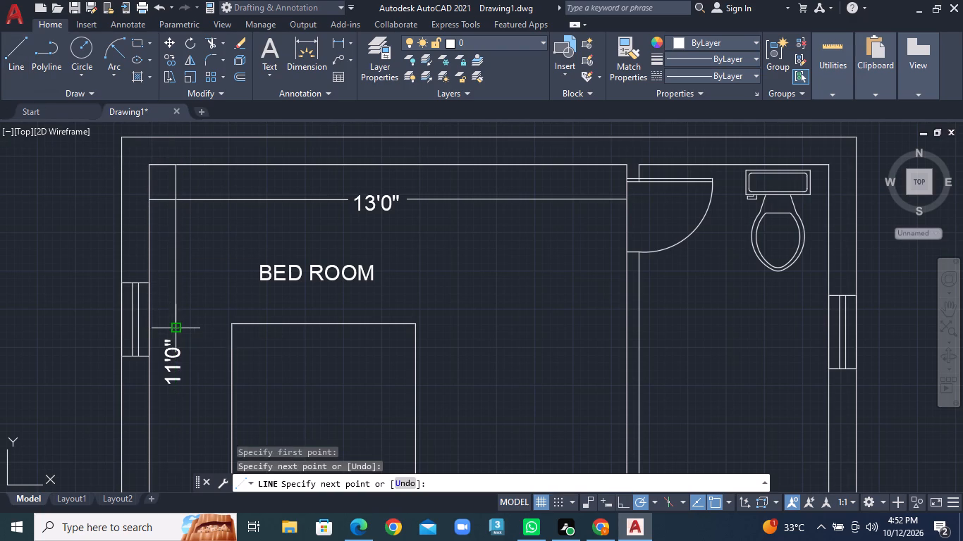
pyautogui.click(190, 330)
pyautogui.click(190, 334)
pyautogui.click(16, 59)
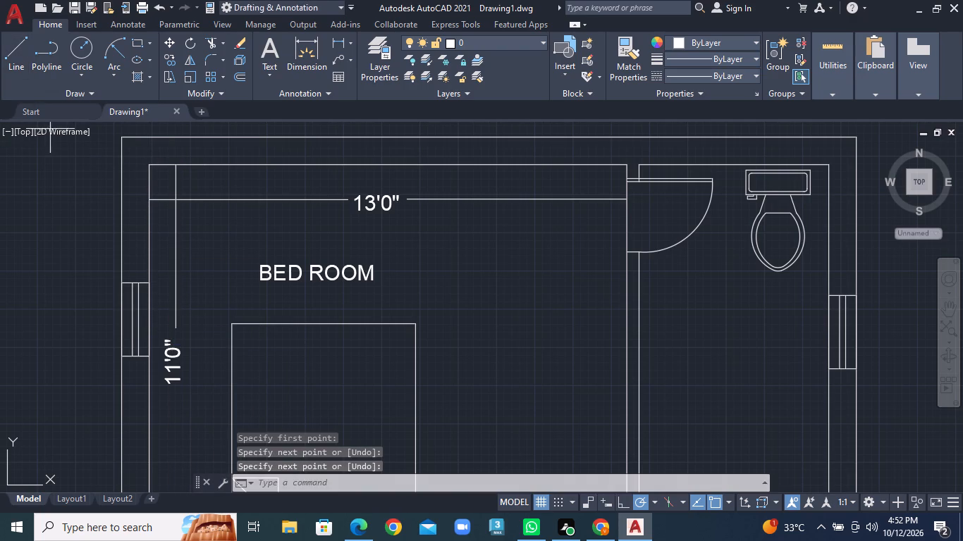
pyautogui.moveTo(237, 415); pyautogui.dragTo(238, 339, button='middle')
pyautogui.moveTo(209, 370); pyautogui.dragTo(210, 316, button='middle')
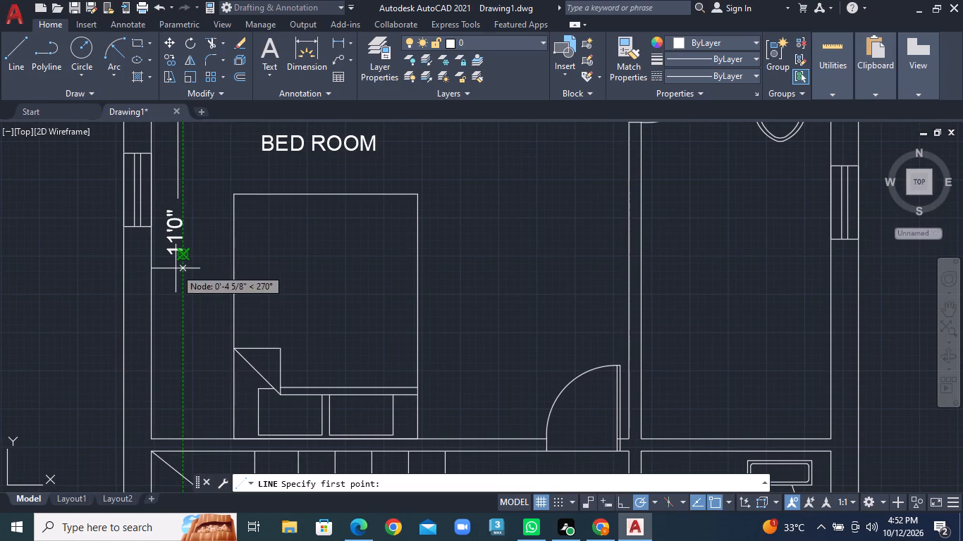
pyautogui.click(174, 268)
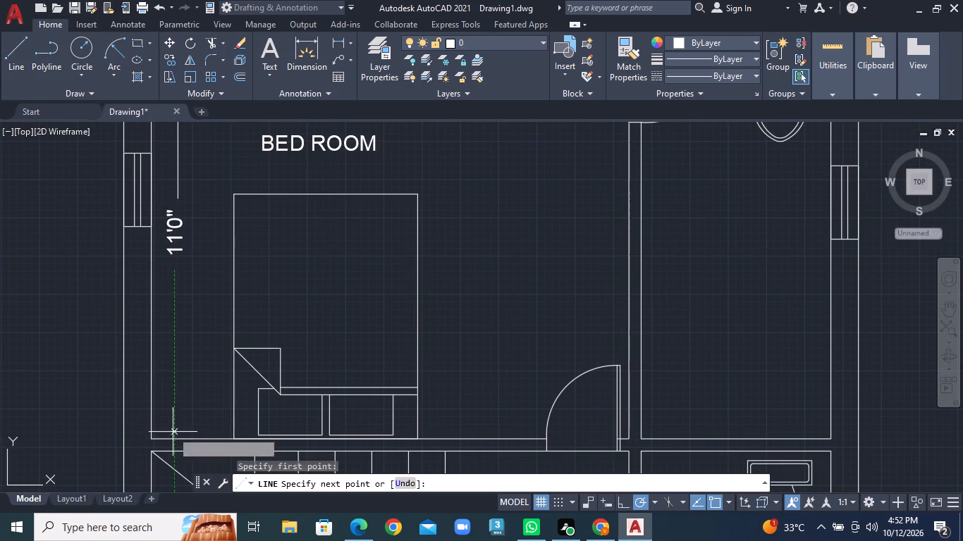
pyautogui.click(174, 435)
pyautogui.rightClick(174, 435)
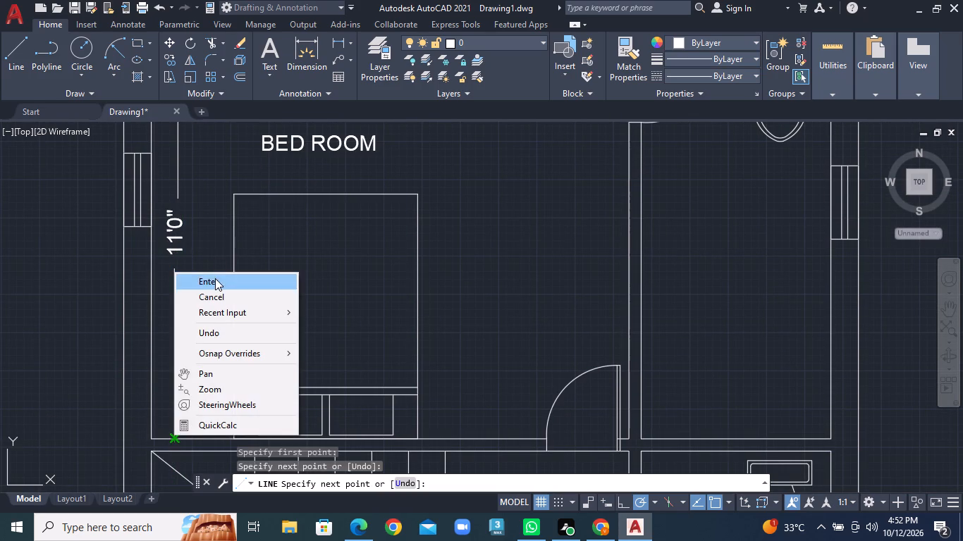
pyautogui.click(215, 278)
# Add the text label TOILET in the middle of the bathroom beside the left plan's top bedroom.
pyautogui.scroll(-2, 348, 322)
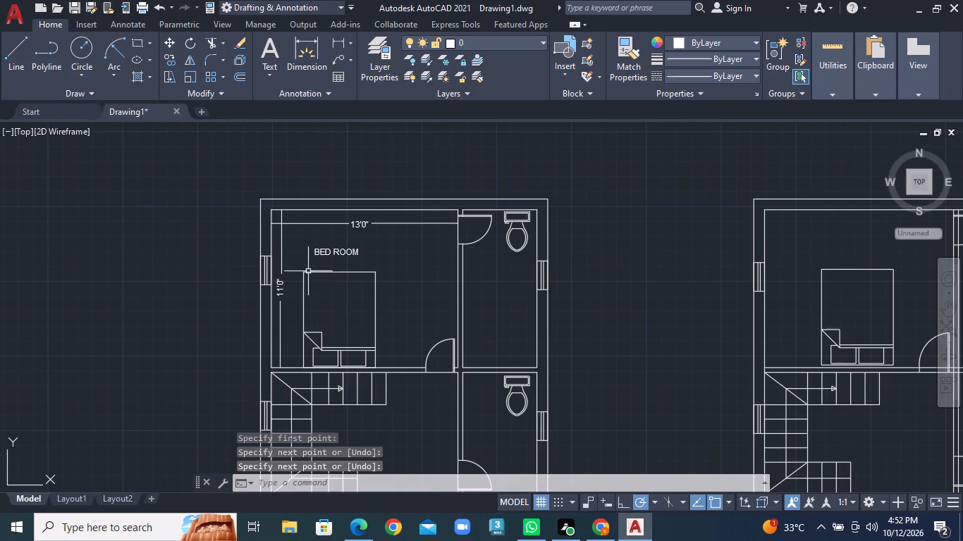
pyautogui.scroll(1, 492, 285)
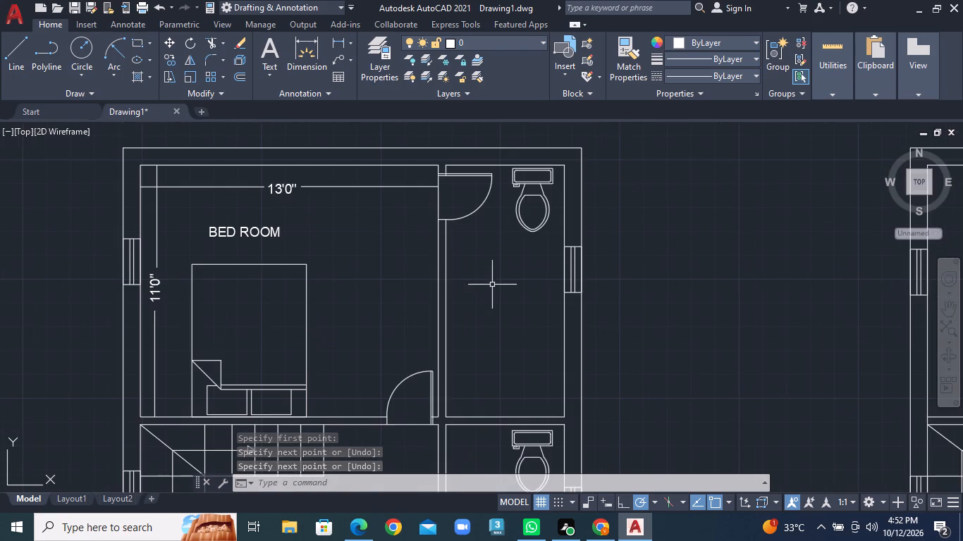
pyautogui.moveTo(474, 287); pyautogui.dragTo(342, 280, button='middle')
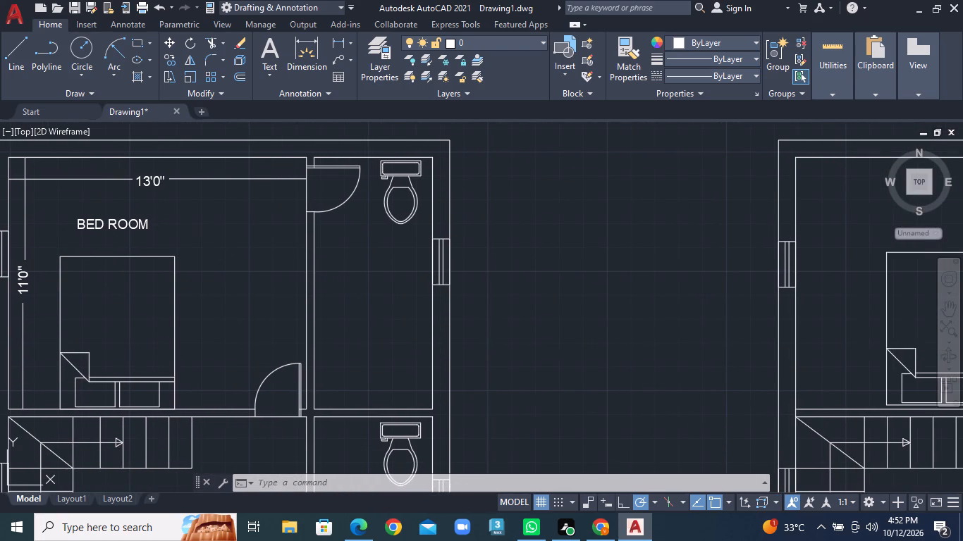
pyautogui.write('MT')
pyautogui.hotkey('shift', 'Return')
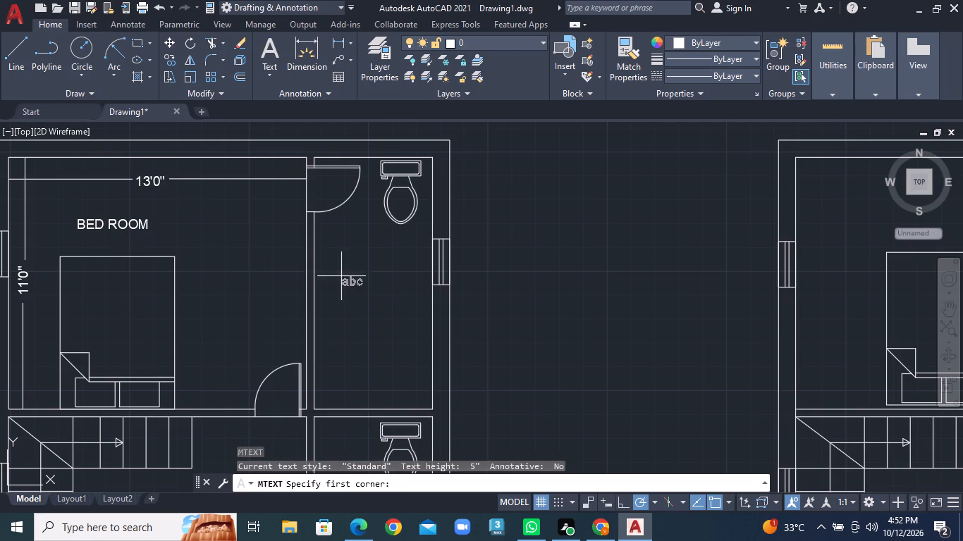
pyautogui.click(340, 285)
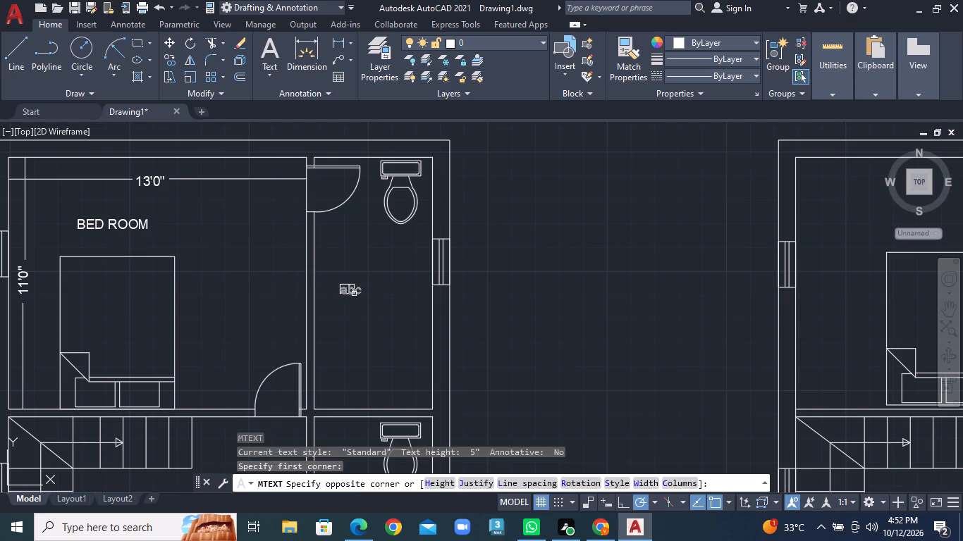
pyautogui.click(410, 312)
pyautogui.write('TOILET')
pyautogui.click(410, 312)
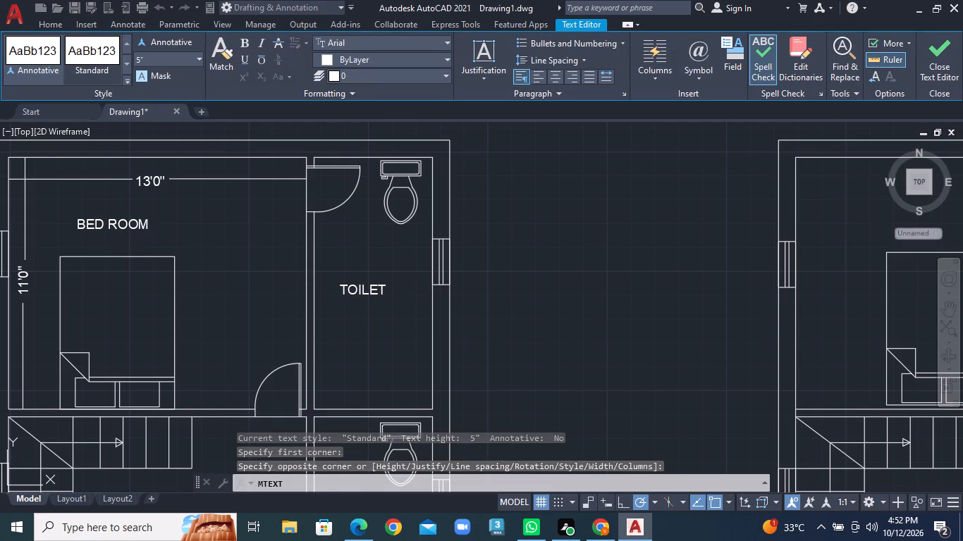
# Add the dimension text 5'0" below the TOILET label, near the bathroom's bottom wall.
pyautogui.scroll(1, 325, 358)
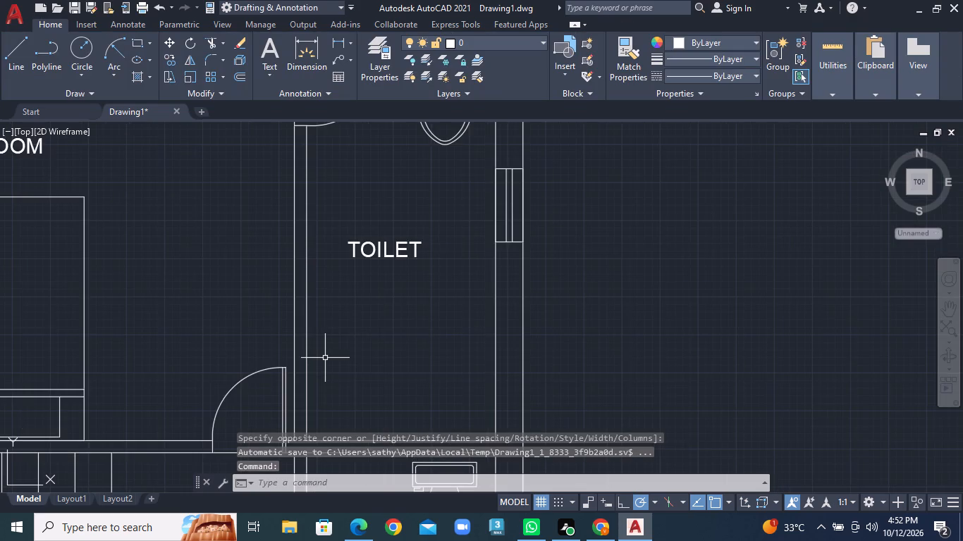
pyautogui.moveTo(333, 352); pyautogui.dragTo(311, 252, button='middle')
pyautogui.rightClick(322, 272)
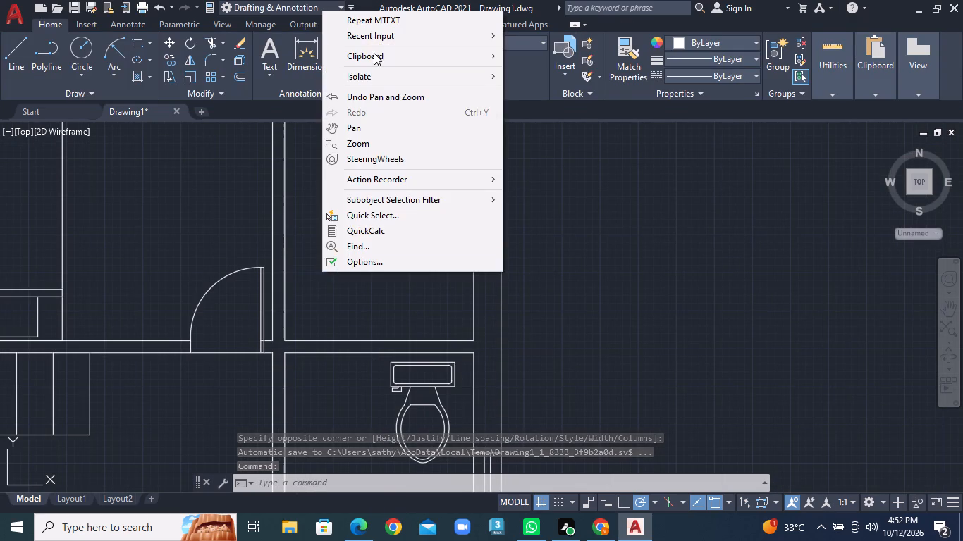
pyautogui.click(381, 18)
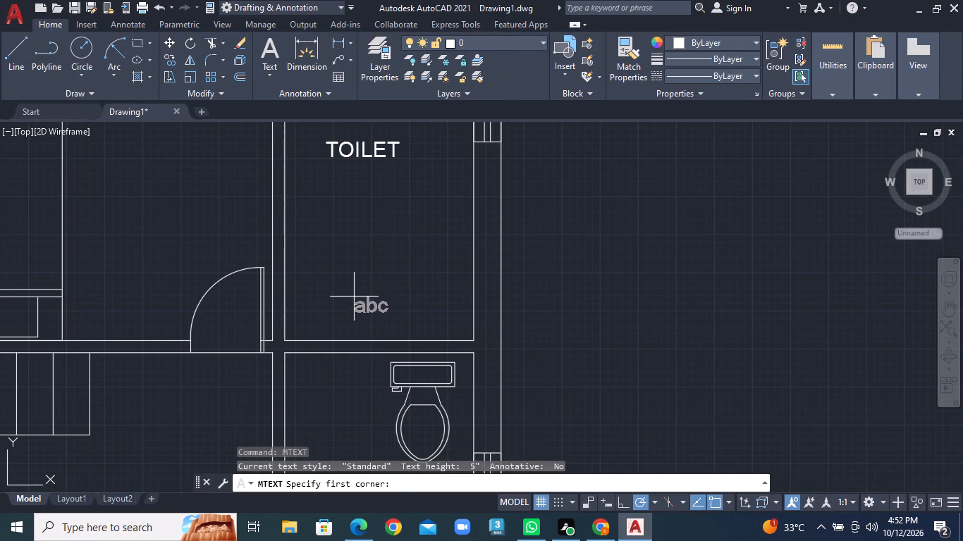
pyautogui.click(354, 296)
pyautogui.click(410, 316)
pyautogui.press('5')
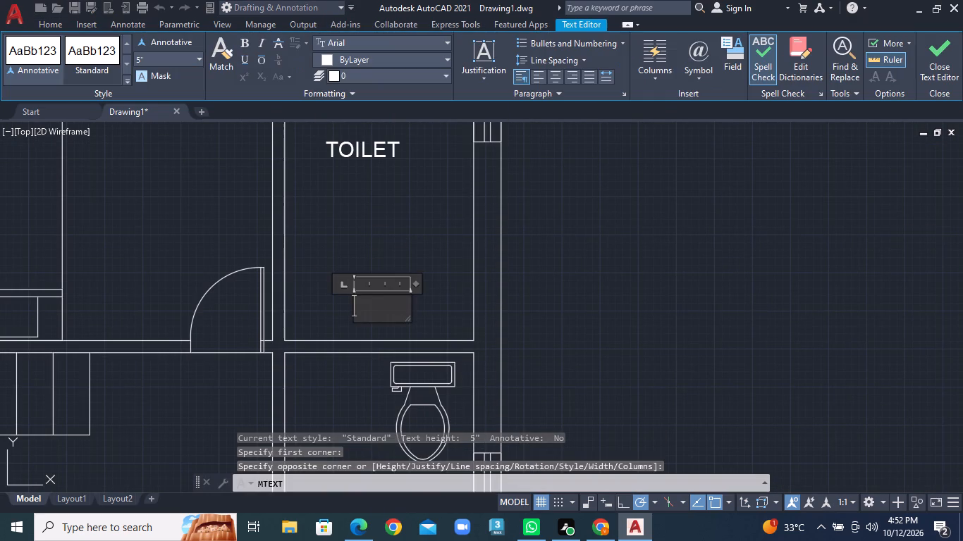
pyautogui.write("'0")
pyautogui.hotkey('shift', '"')
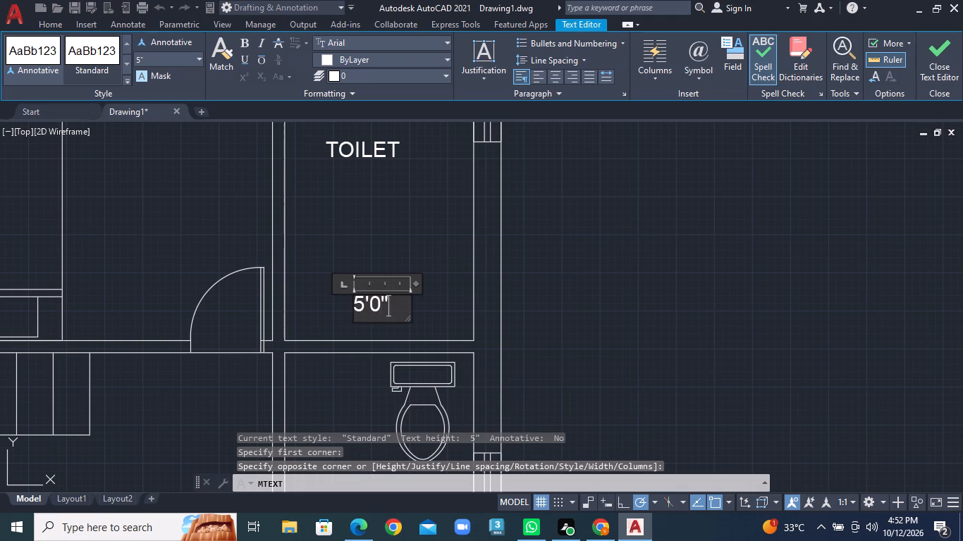
pyautogui.press('Return')
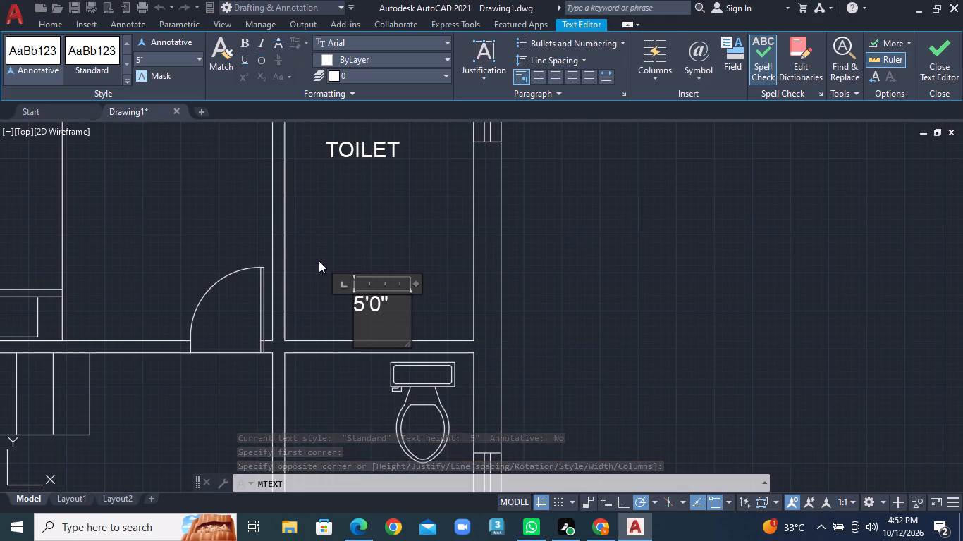
pyautogui.click(319, 233)
# Draw horizontal lines from both sides of the 5'0" label to the bathroom's side walls.
pyautogui.click(16, 54)
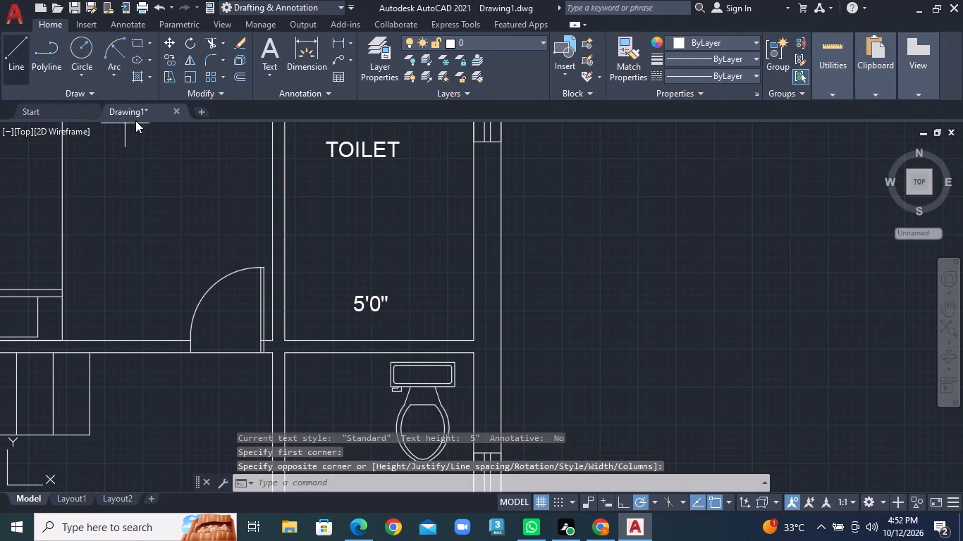
pyautogui.scroll(1, 327, 253)
pyautogui.scroll(-1, 327, 253)
pyautogui.scroll(1, 327, 253)
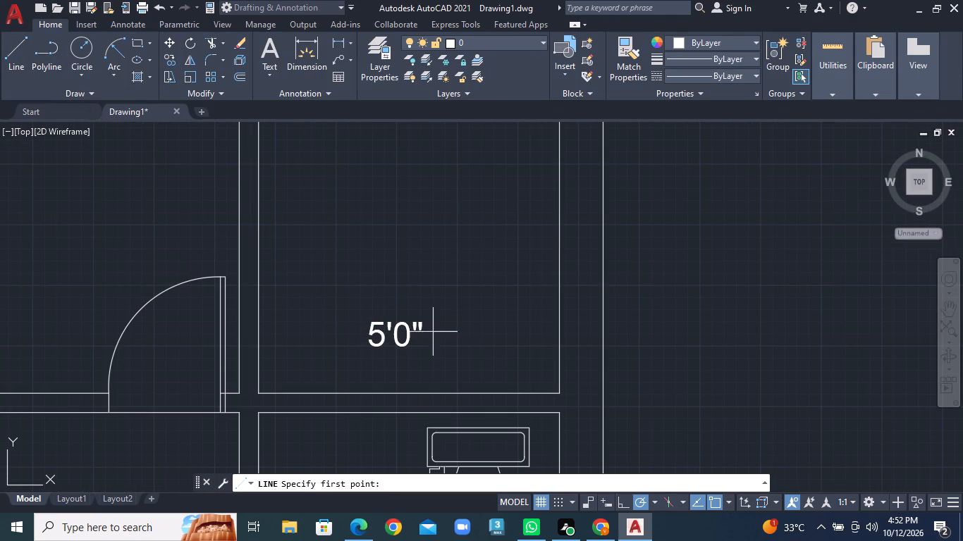
pyautogui.click(434, 337)
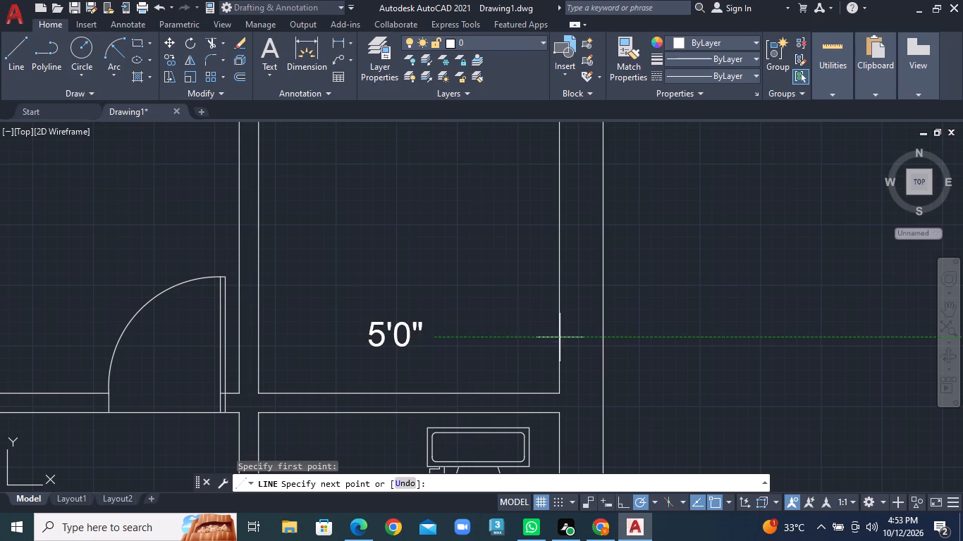
pyautogui.click(558, 339)
pyautogui.rightClick(558, 339)
pyautogui.click(572, 344)
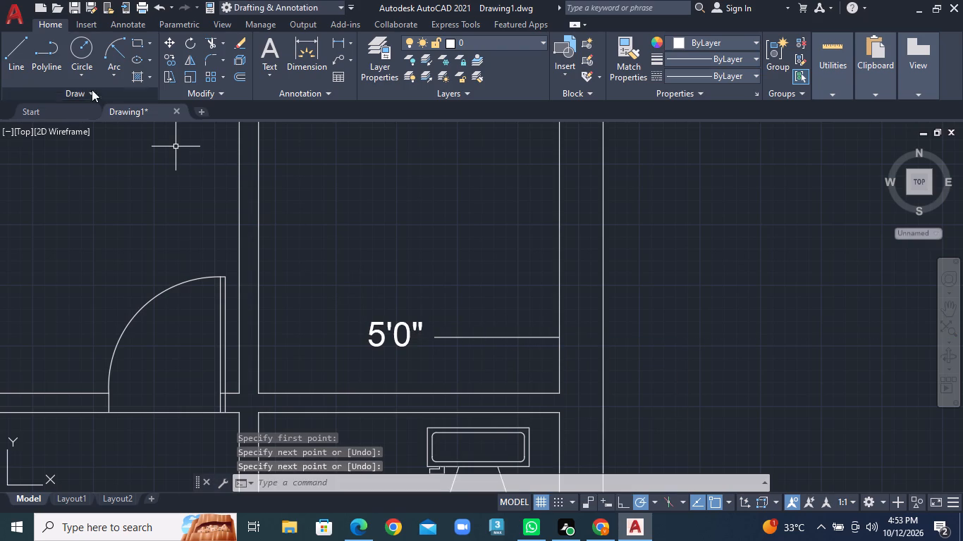
pyautogui.click(20, 62)
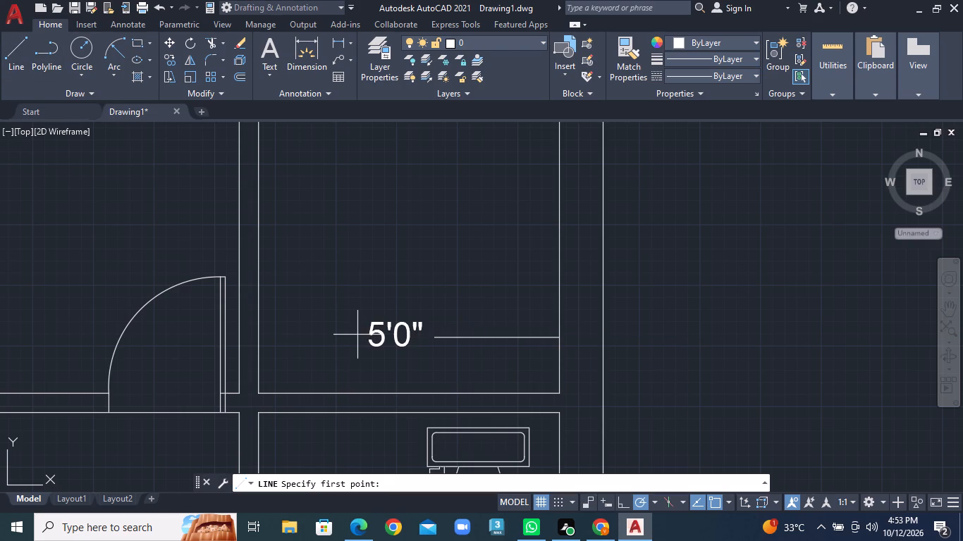
pyautogui.click(359, 335)
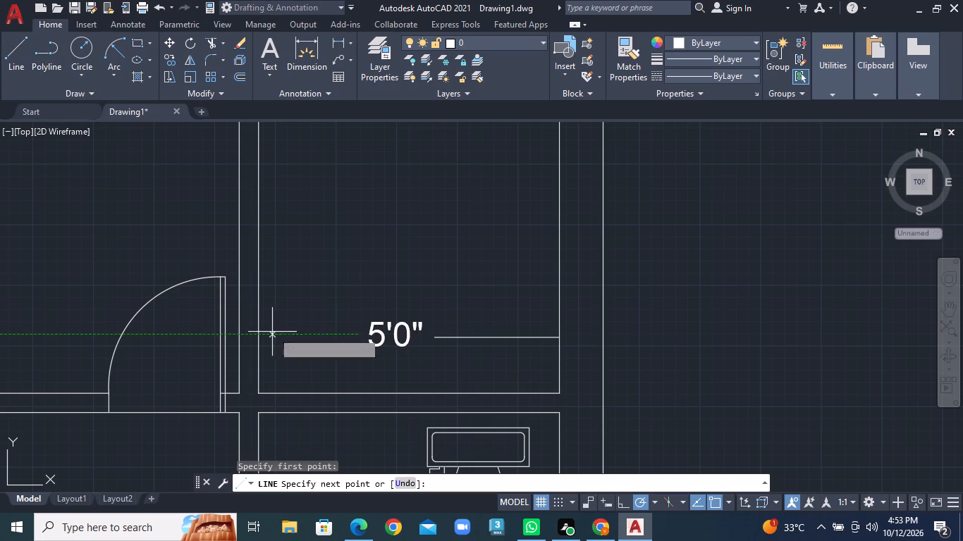
pyautogui.click(261, 332)
pyautogui.rightClick(261, 332)
pyautogui.click(286, 340)
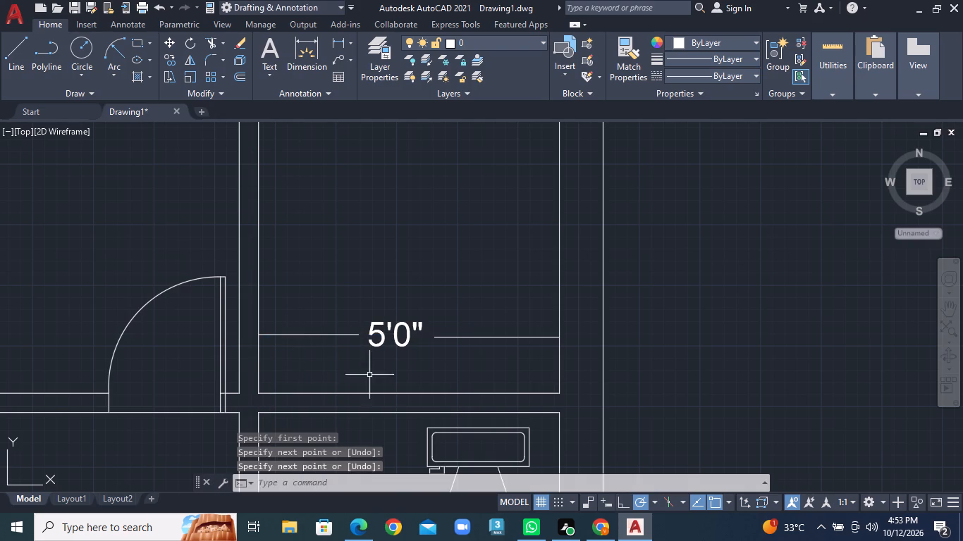
# Add the text label V outside the house, beside the top toilet's window on the right outer wall.
pyautogui.scroll(-3, 416, 394)
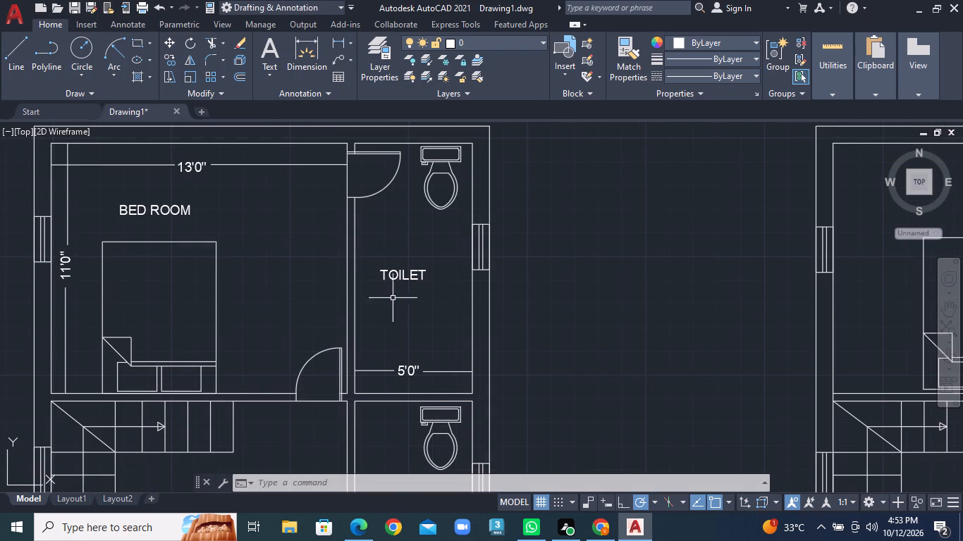
pyautogui.rightClick(508, 257)
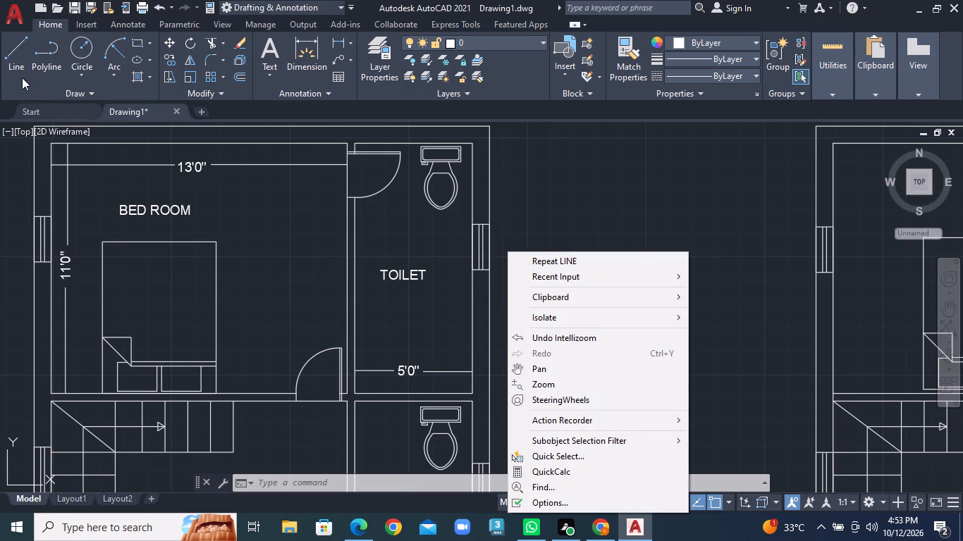
pyautogui.press('Escape')
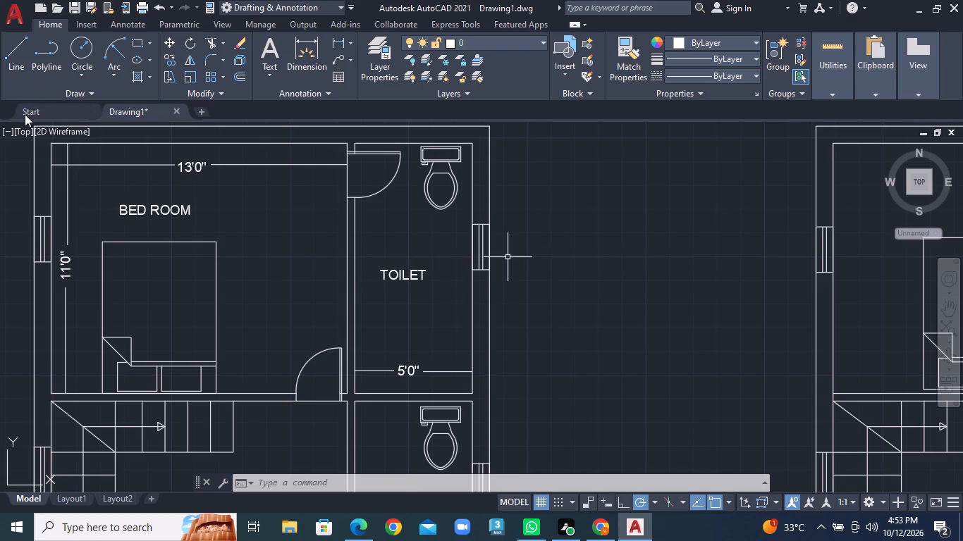
pyautogui.press('m')
pyautogui.press('t')
pyautogui.press('Return')
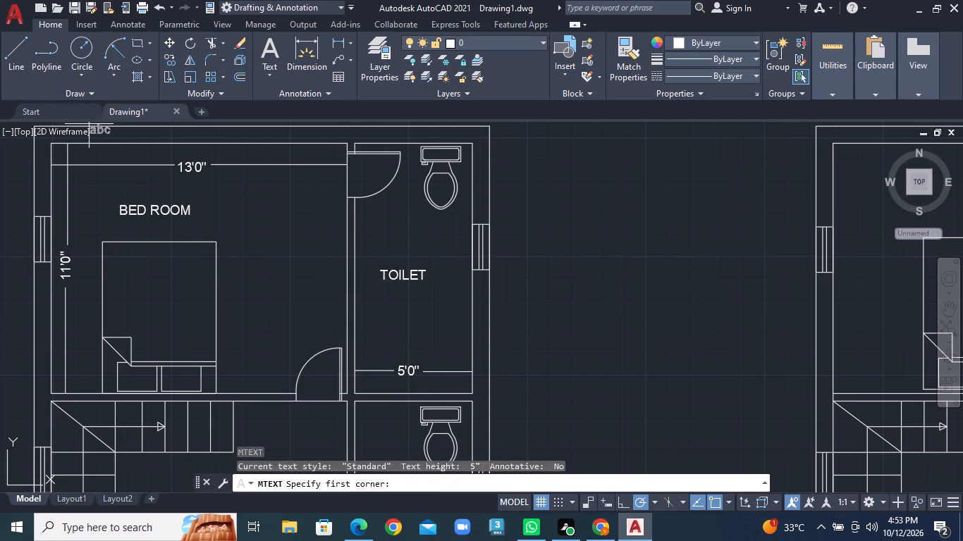
pyautogui.click(502, 234)
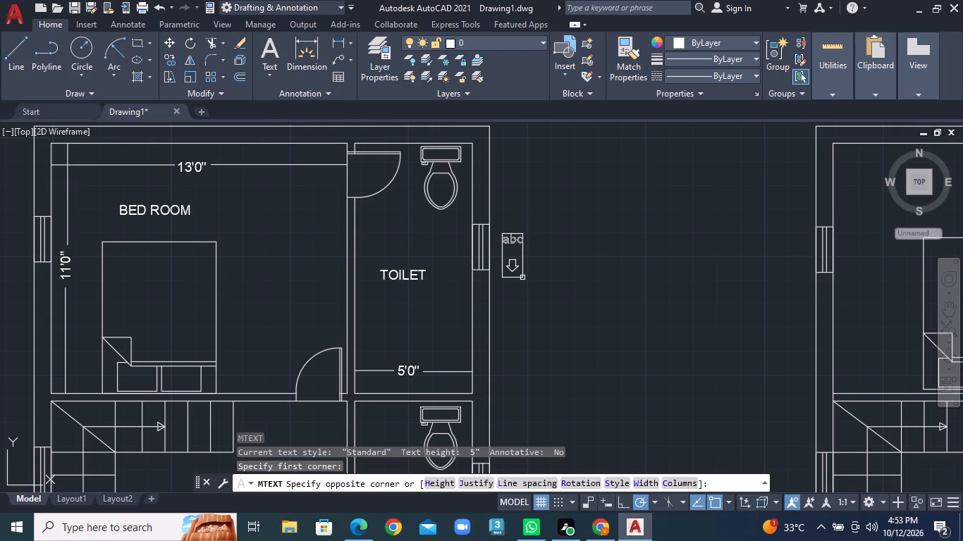
pyautogui.click(522, 278)
pyautogui.press('v')
pyautogui.click(513, 285)
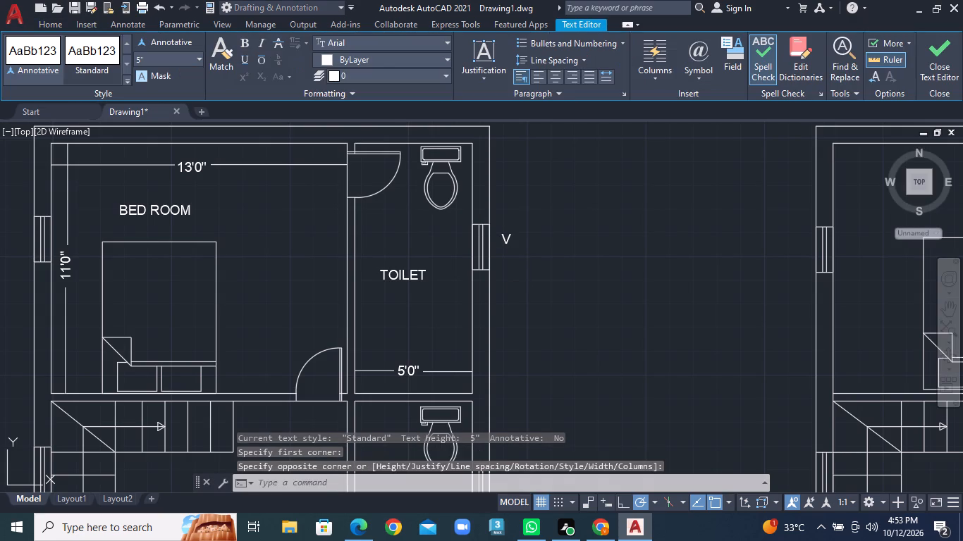
# Add the text label W outside the house, beside the top bedroom's window on the left outer wall.
pyautogui.moveTo(226, 268); pyautogui.dragTo(326, 266, button='middle')
pyautogui.rightClick(106, 226)
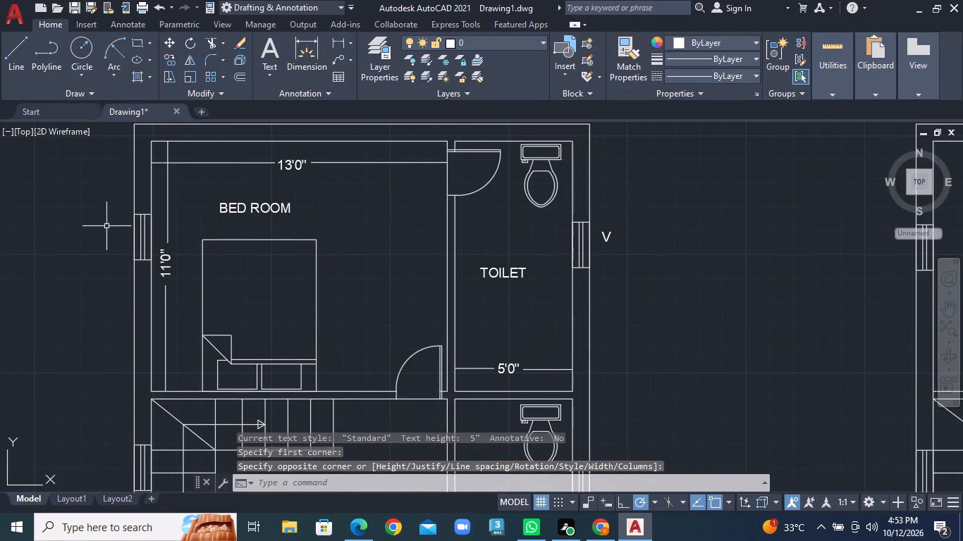
pyautogui.click(137, 233)
pyautogui.click(100, 224)
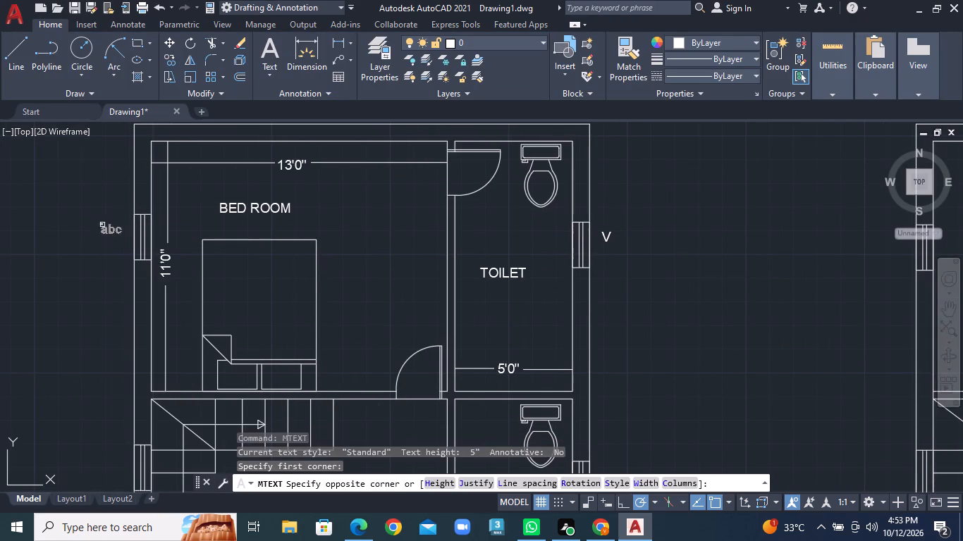
pyautogui.click(129, 251)
pyautogui.press('w')
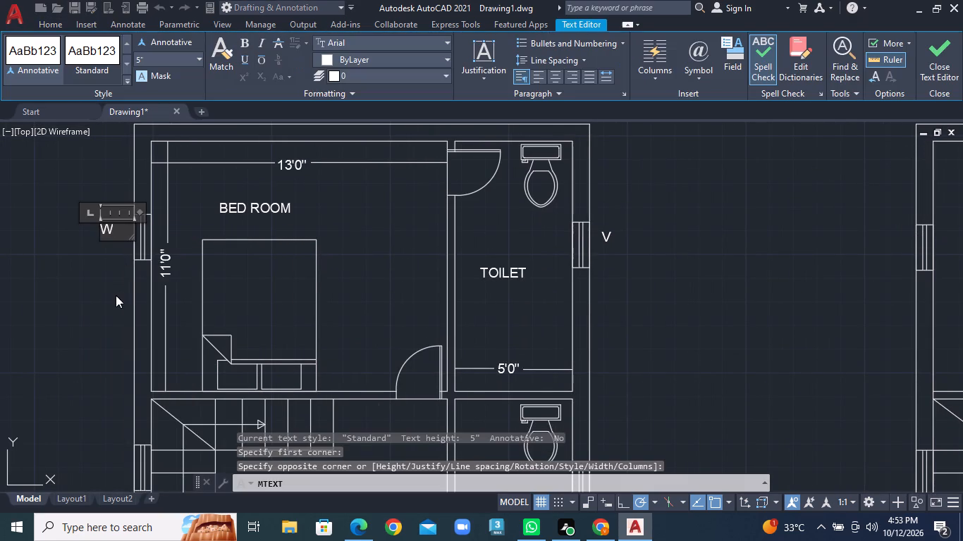
pyautogui.click(115, 295)
# Add the text label W outside the left outer wall, beside the window next to the staircase.
pyautogui.scroll(-2, 128, 299)
pyautogui.moveTo(149, 328); pyautogui.dragTo(150, 215, button='middle')
pyautogui.scroll(1, 149, 263)
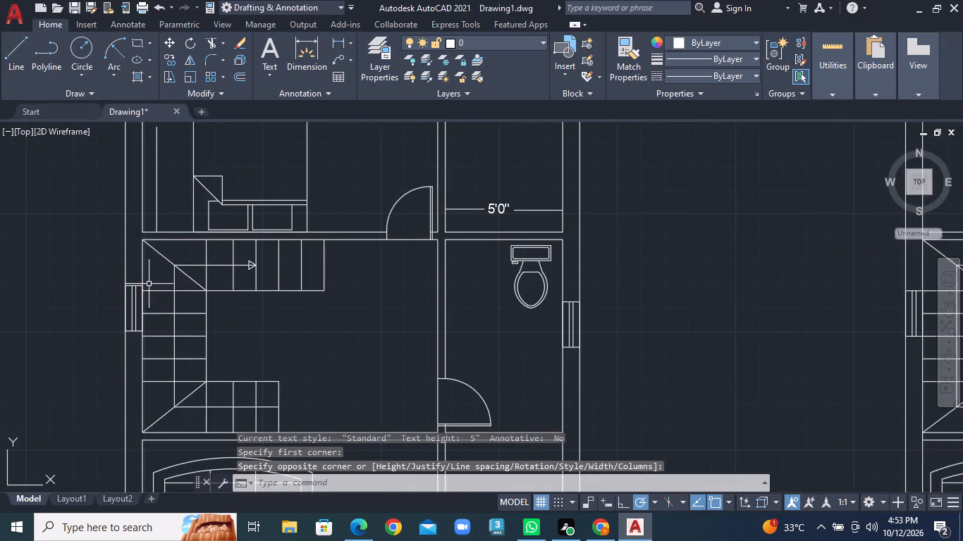
pyautogui.moveTo(149, 311); pyautogui.dragTo(168, 269, button='middle')
pyautogui.rightClick(121, 269)
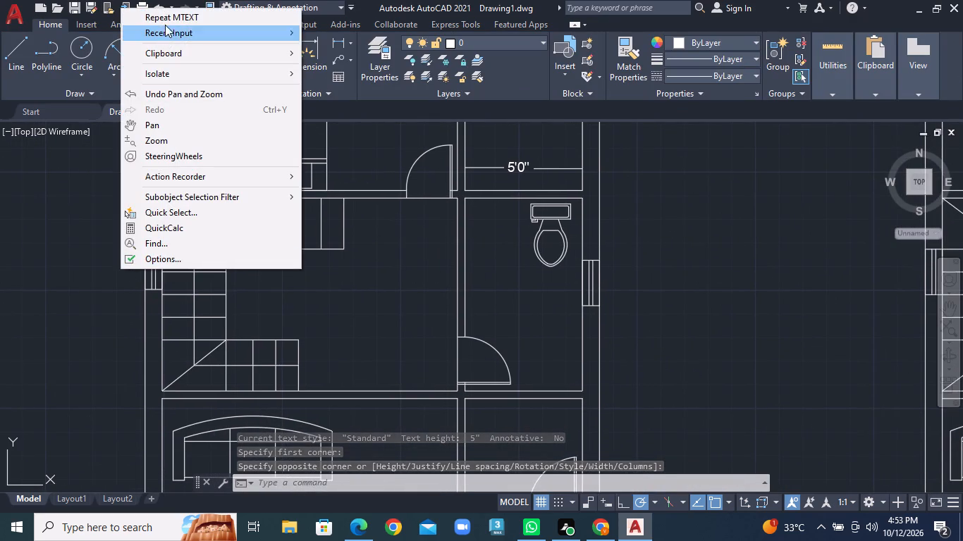
pyautogui.click(165, 24)
pyautogui.click(118, 251)
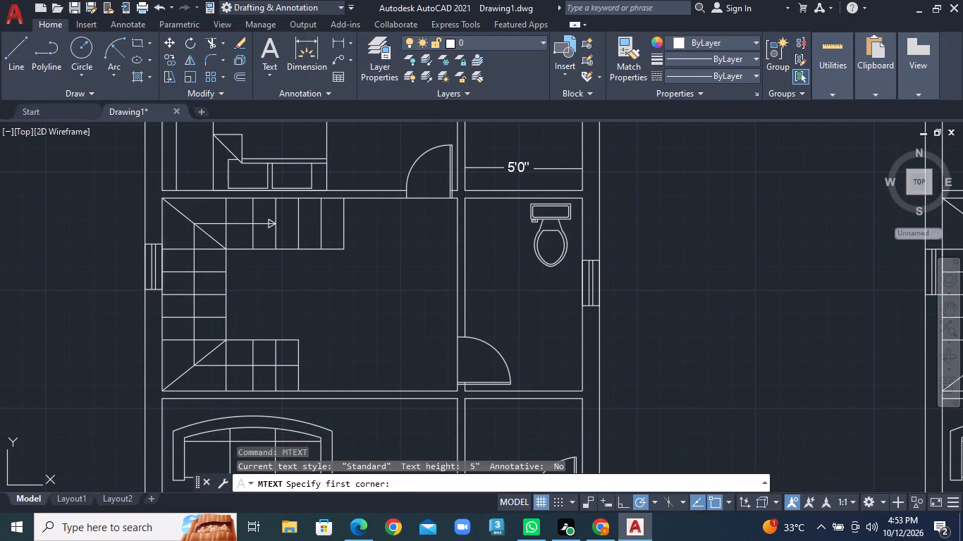
pyautogui.click(140, 290)
pyautogui.press('w')
pyautogui.click(130, 306)
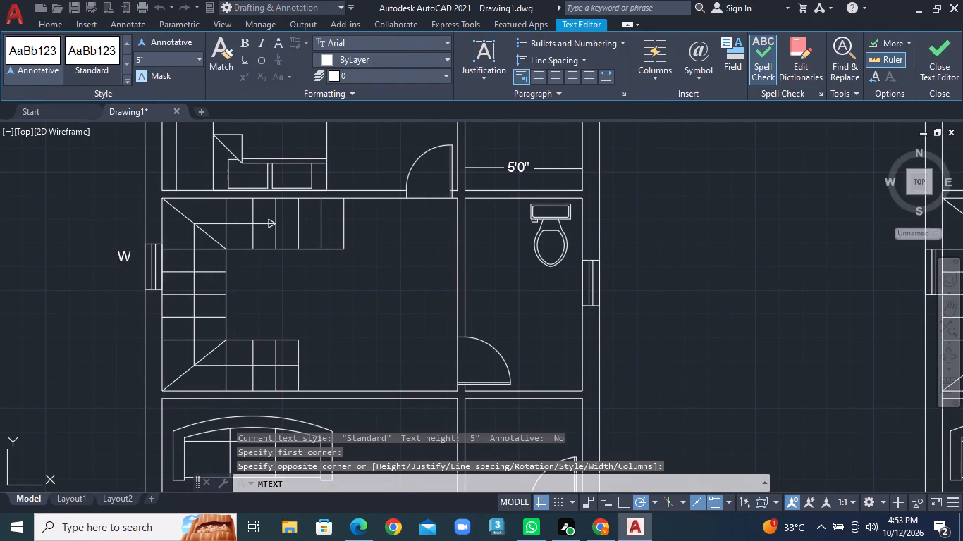
# Add the text label W outside the left outer wall, beside the living and dining area's window.
pyautogui.scroll(-2, 147, 311)
pyautogui.moveTo(160, 335); pyautogui.dragTo(135, 152, button='middle')
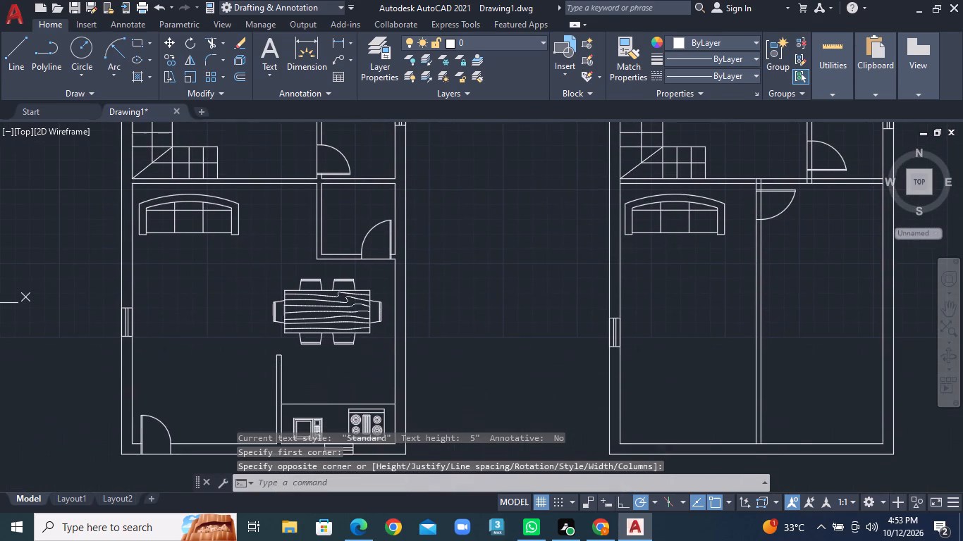
pyautogui.rightClick(87, 329)
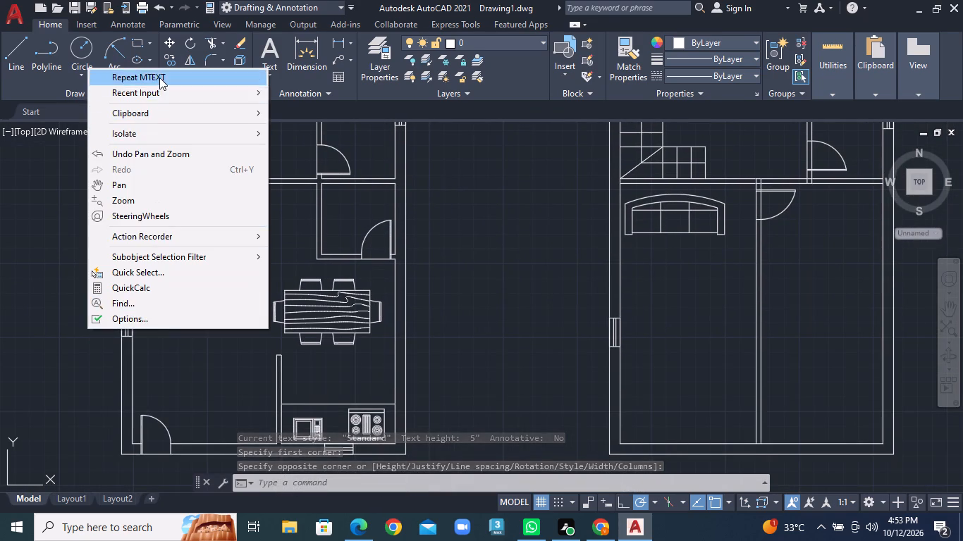
pyautogui.click(159, 77)
pyautogui.scroll(3, 129, 299)
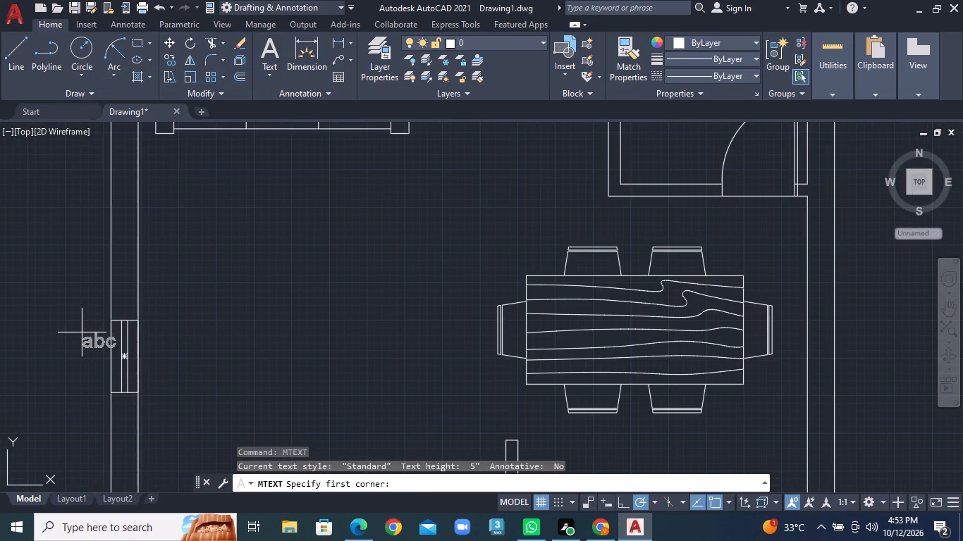
pyautogui.click(81, 334)
pyautogui.click(104, 378)
pyautogui.press('w')
pyautogui.click(80, 378)
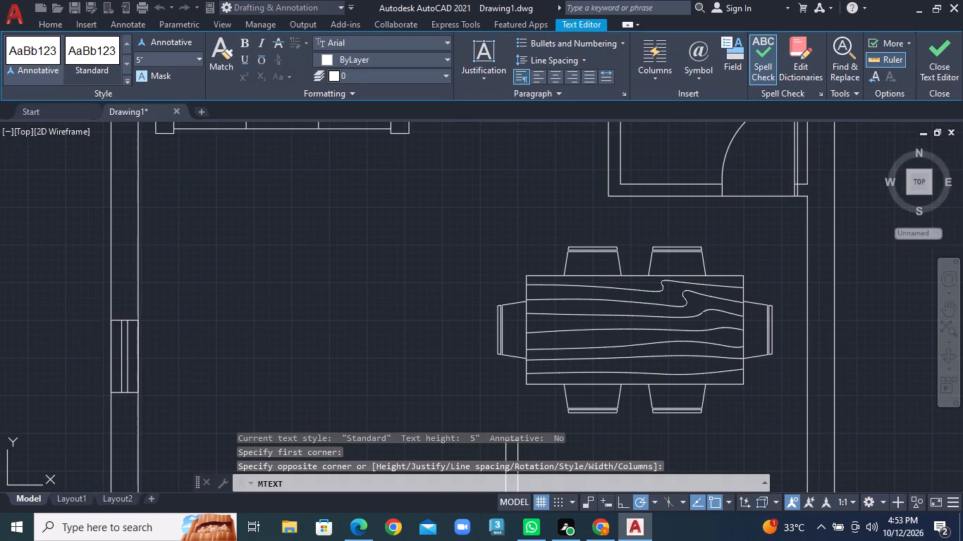
# Add the text label W outside the bottom outer wall, below the kitchen window between the microwave and stove.
pyautogui.scroll(-4, 123, 371)
pyautogui.moveTo(241, 385); pyautogui.dragTo(133, 323, button='middle')
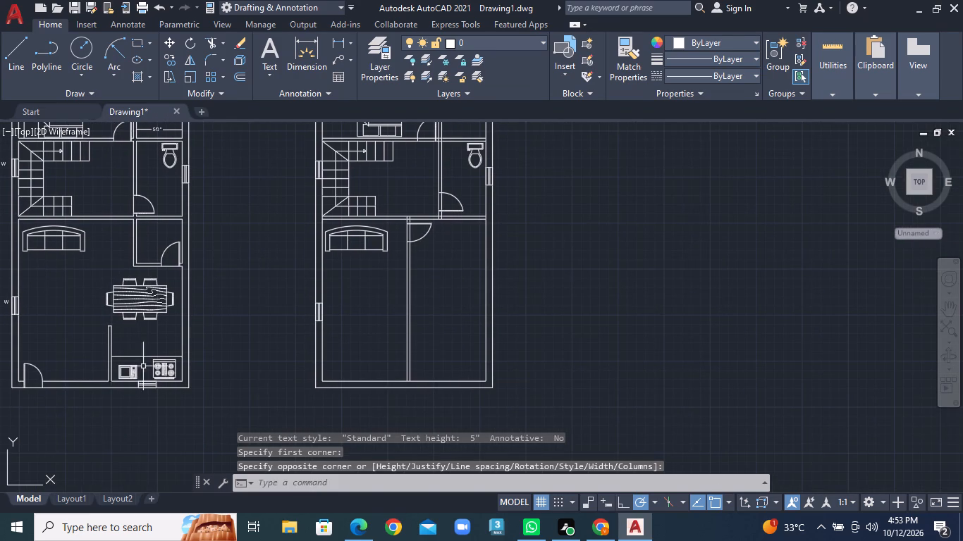
pyautogui.scroll(1, 167, 423)
pyautogui.moveTo(173, 416); pyautogui.dragTo(233, 364, button='middle')
pyautogui.scroll(2, 233, 364)
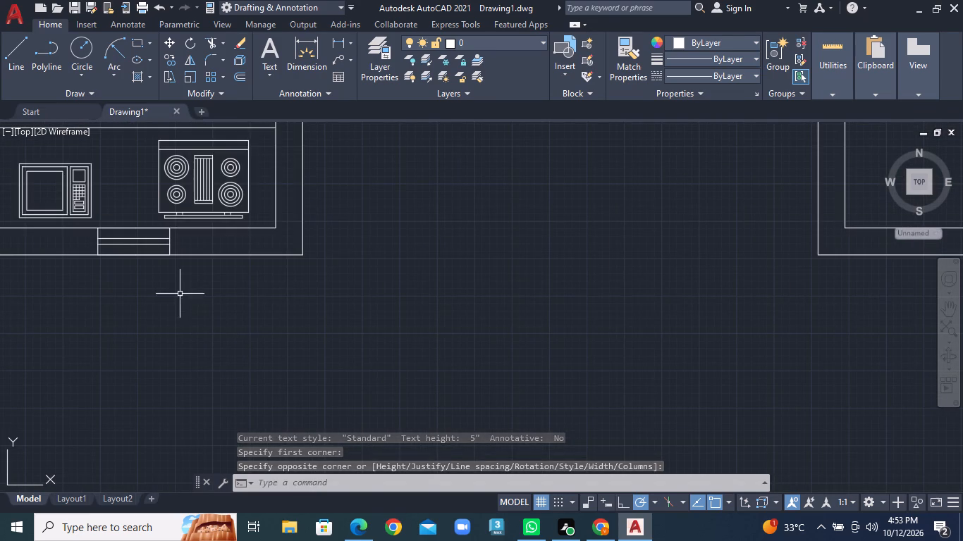
pyautogui.rightClick(179, 287)
pyautogui.click(240, 30)
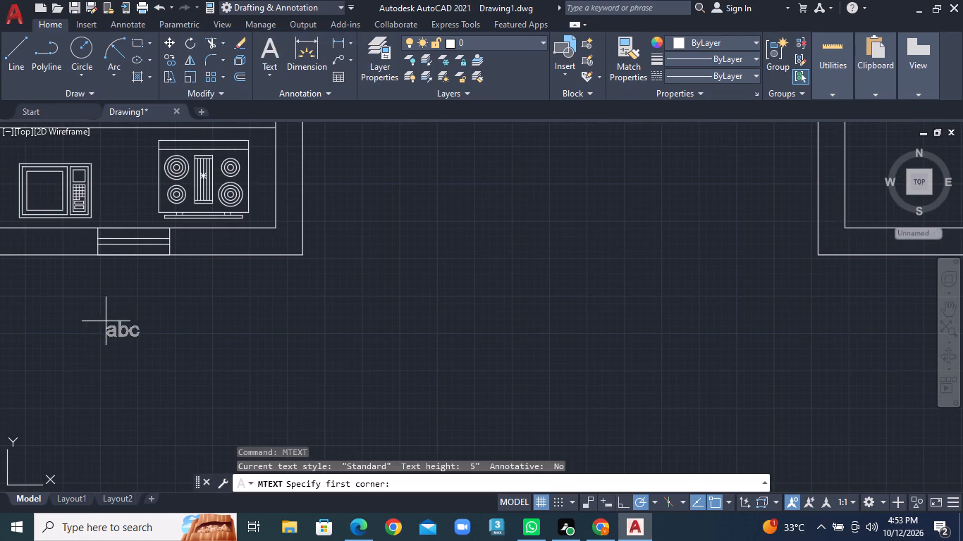
pyautogui.click(112, 263)
pyautogui.click(162, 292)
pyautogui.press('w')
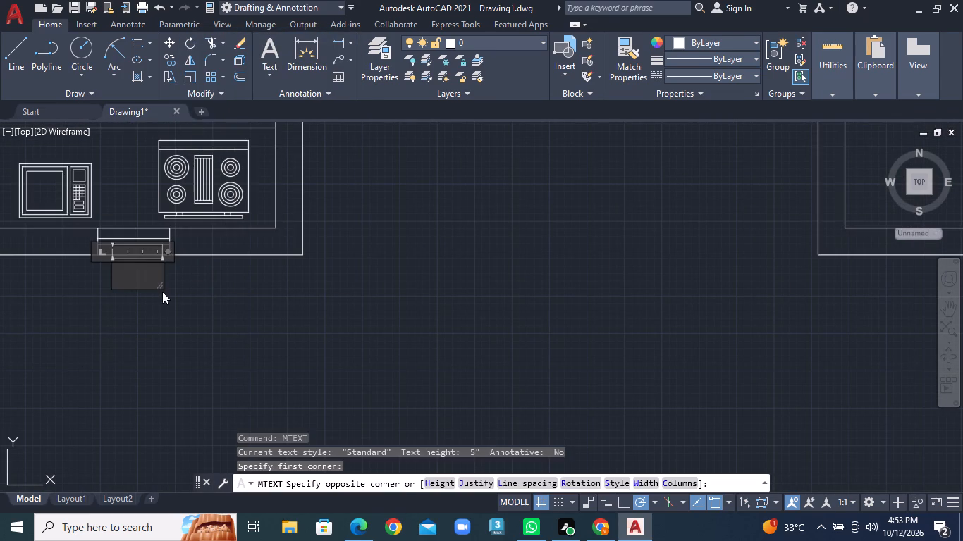
pyautogui.click(190, 316)
# Add the text label V outside the right outer wall, beside the window of the lower toilet next to the staircase area.
pyautogui.scroll(-3, 194, 316)
pyautogui.moveTo(250, 283); pyautogui.dragTo(171, 416, button='middle')
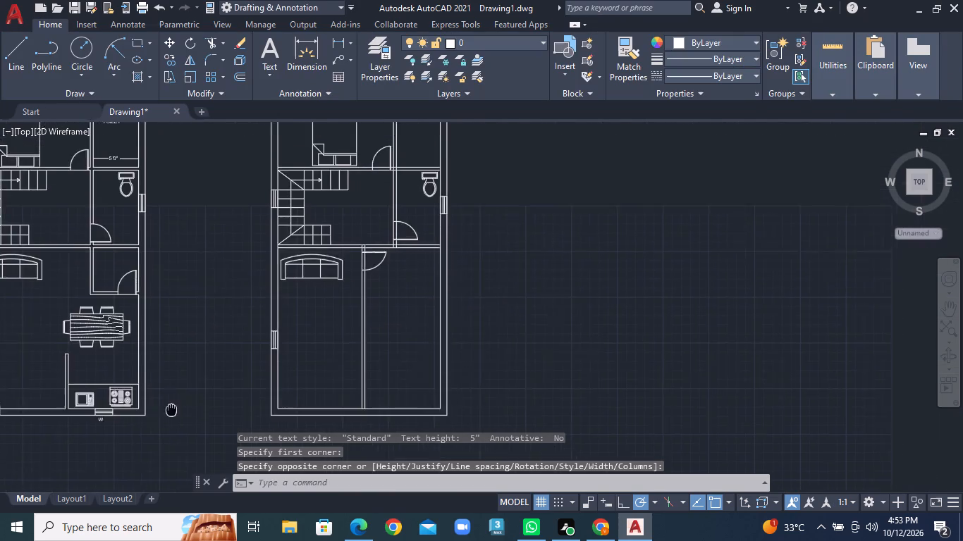
pyautogui.moveTo(171, 416); pyautogui.dragTo(214, 472, button='middle')
pyautogui.scroll(1, 195, 244)
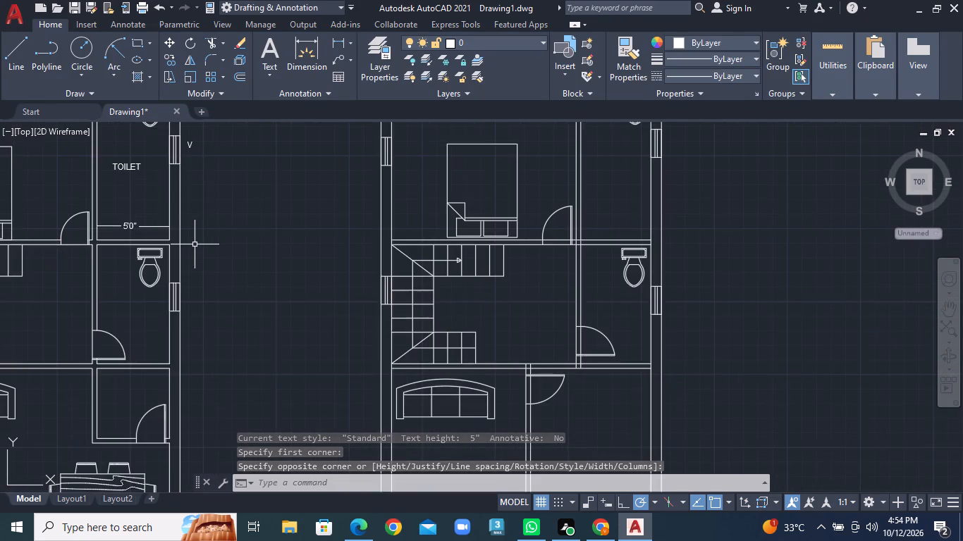
pyautogui.scroll(1, 195, 247)
pyautogui.rightClick(190, 325)
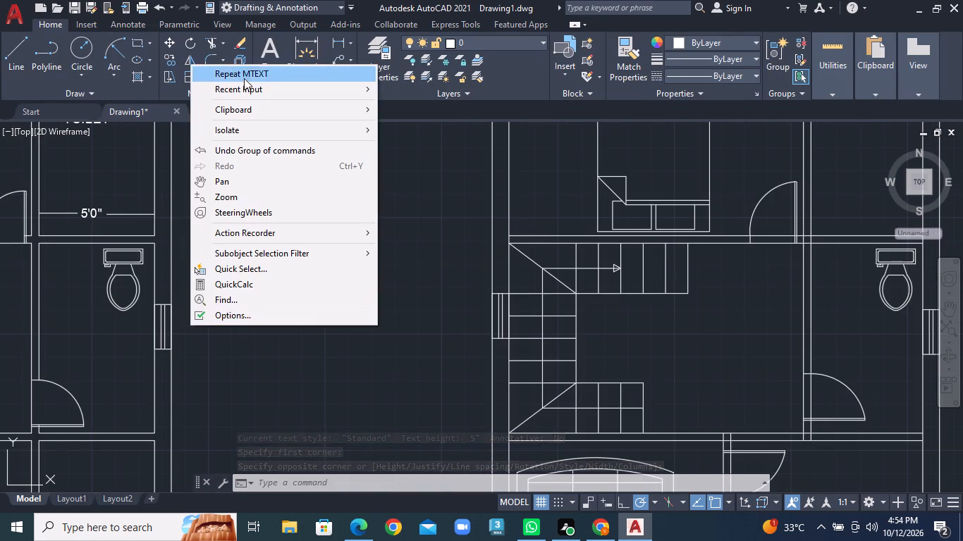
pyautogui.click(245, 80)
pyautogui.click(185, 306)
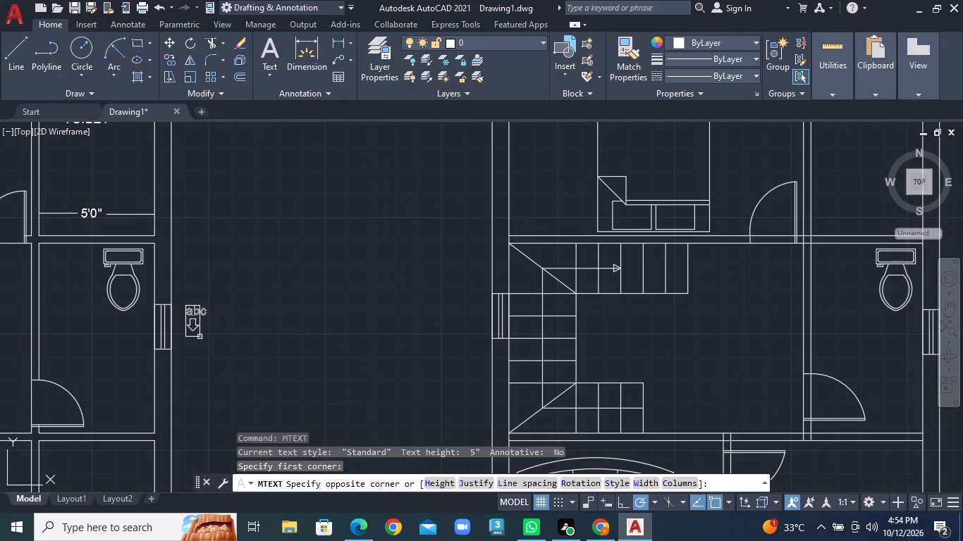
pyautogui.click(207, 345)
pyautogui.press('v')
pyautogui.click(223, 350)
# Add the text label MD inside the main entrance door's opening at the bottom left corner of the left plan.
pyautogui.scroll(-2, 231, 350)
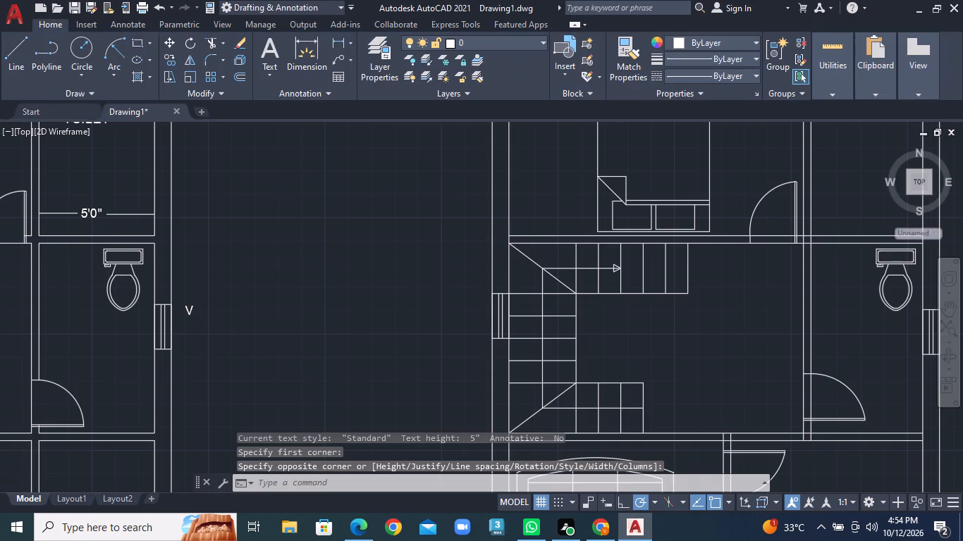
pyautogui.scroll(-2, 231, 350)
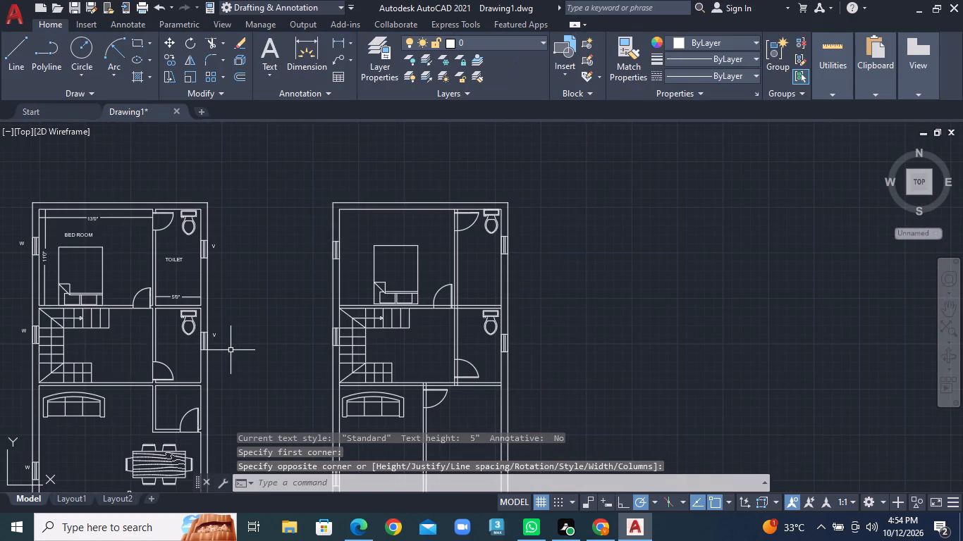
pyautogui.moveTo(231, 350); pyautogui.dragTo(233, 244, button='middle')
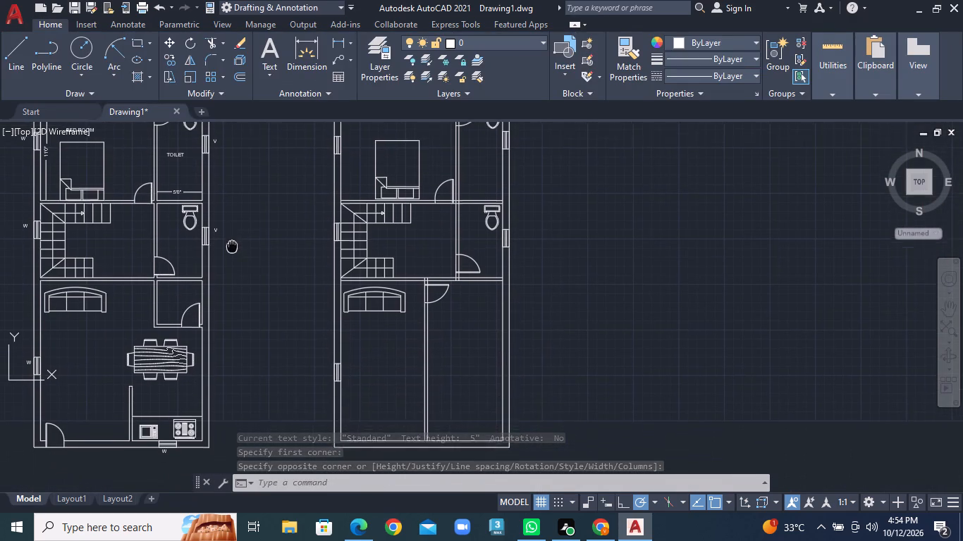
pyautogui.moveTo(233, 244); pyautogui.dragTo(235, 234, button='middle')
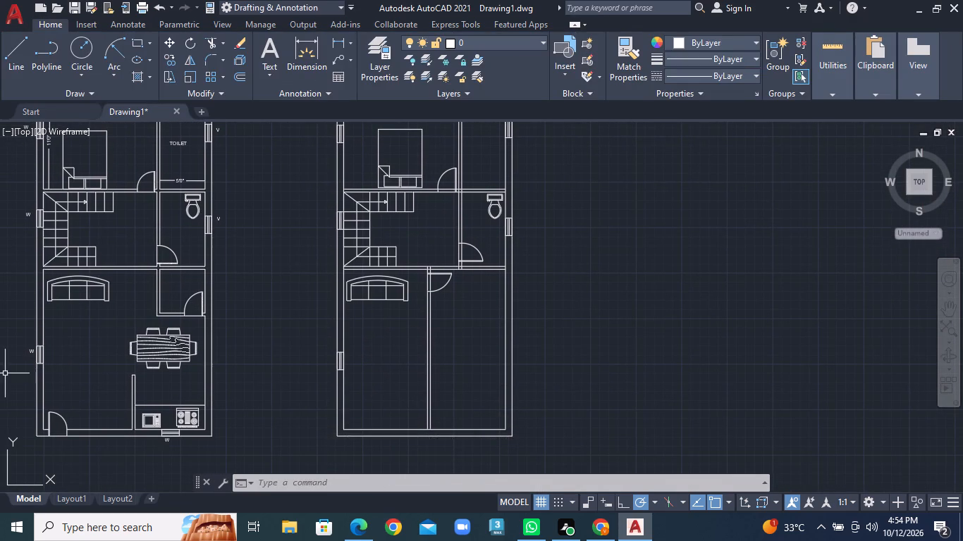
pyautogui.scroll(1, 5, 387)
pyautogui.moveTo(73, 413); pyautogui.dragTo(172, 312, button='middle')
pyautogui.scroll(2, 167, 383)
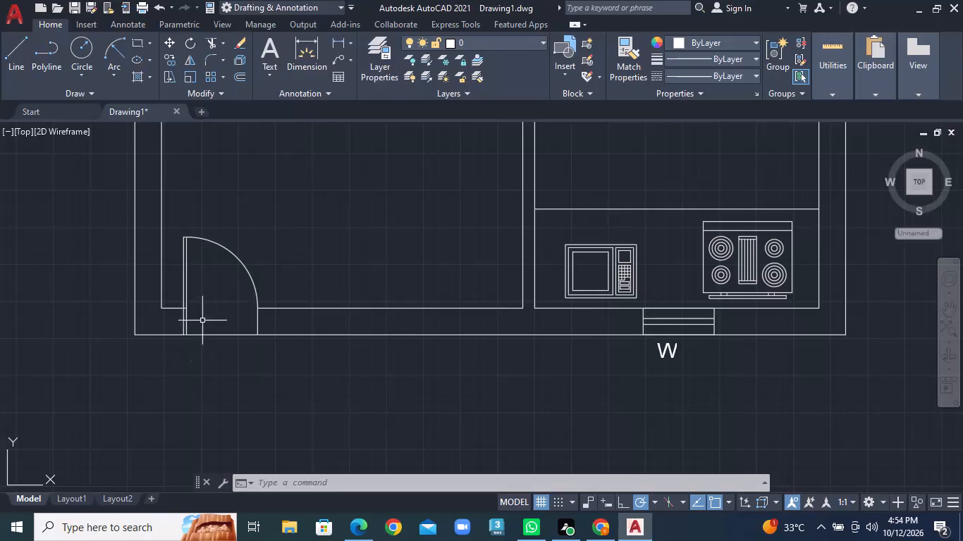
pyautogui.rightClick(204, 302)
pyautogui.click(240, 52)
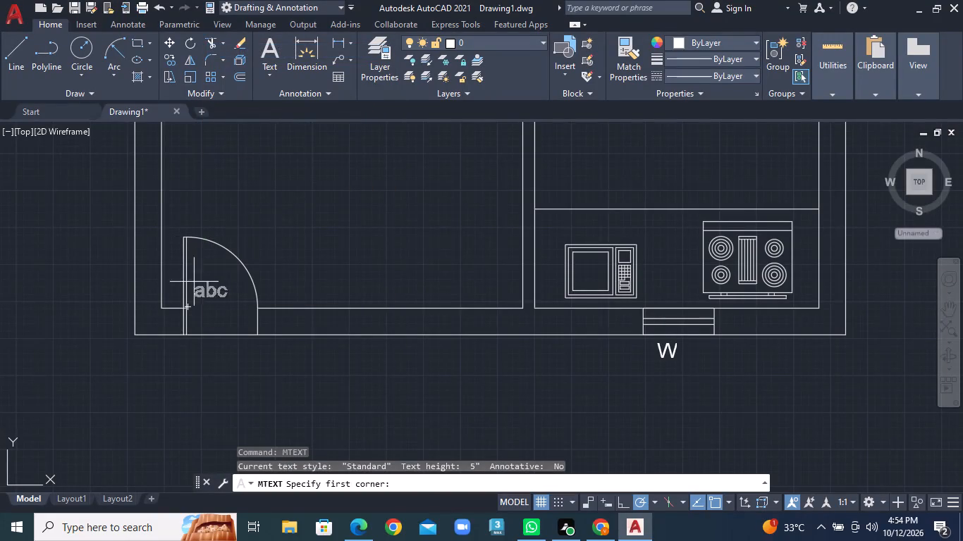
pyautogui.click(200, 301)
pyautogui.click(231, 318)
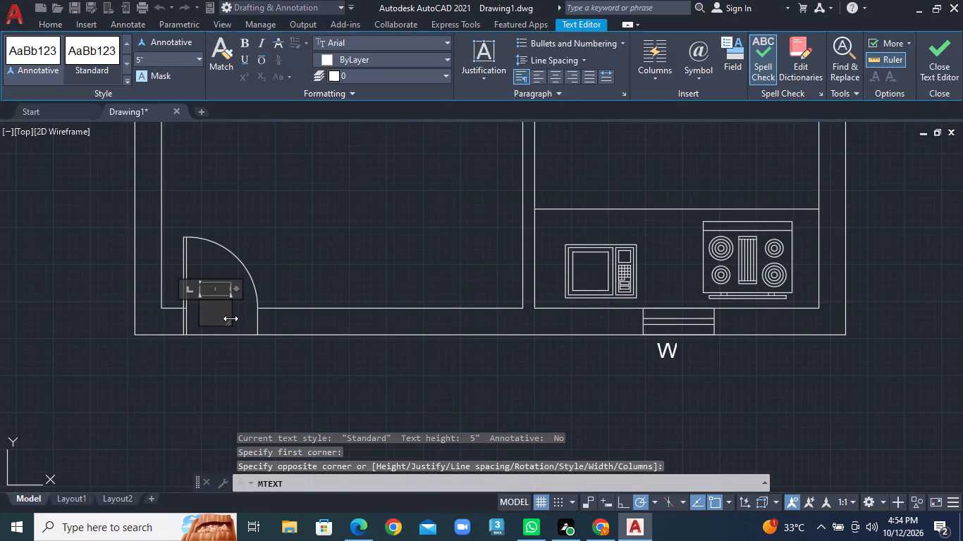
pyautogui.write('MD')
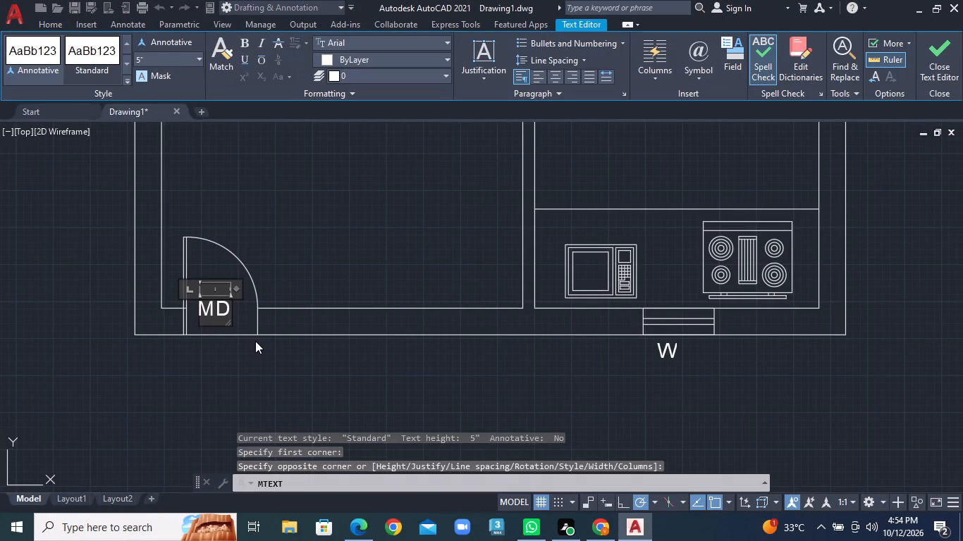
pyautogui.click(252, 358)
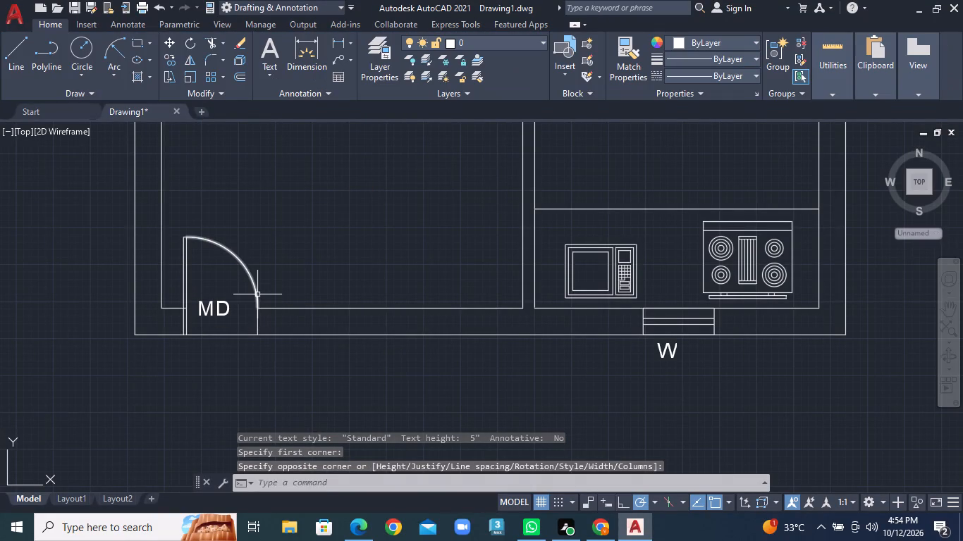
# Add the text label LOBBY in the open area beside the lower stair flight of the left plan.
pyautogui.scroll(-1, 259, 290)
pyautogui.moveTo(267, 277); pyautogui.dragTo(215, 406, button='middle')
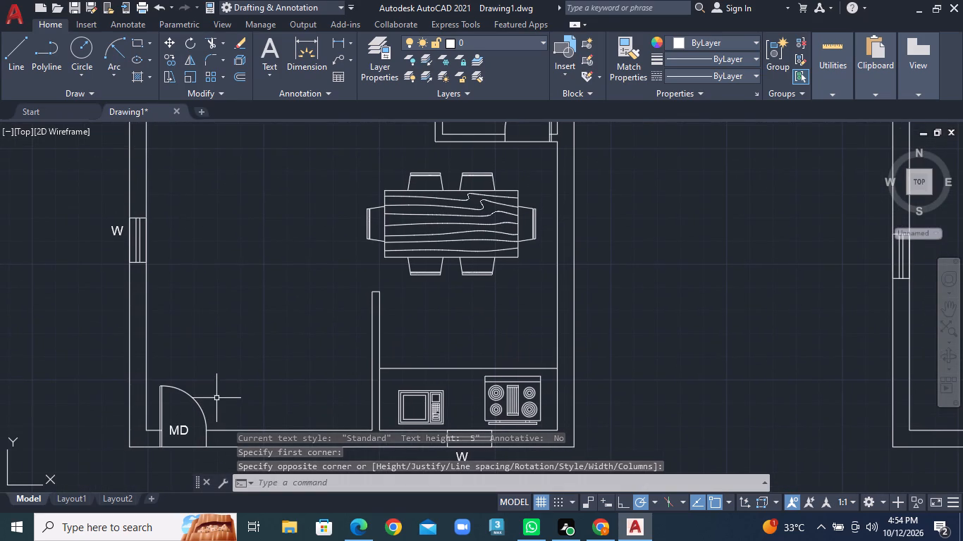
pyautogui.moveTo(216, 301); pyautogui.dragTo(216, 320, button='middle')
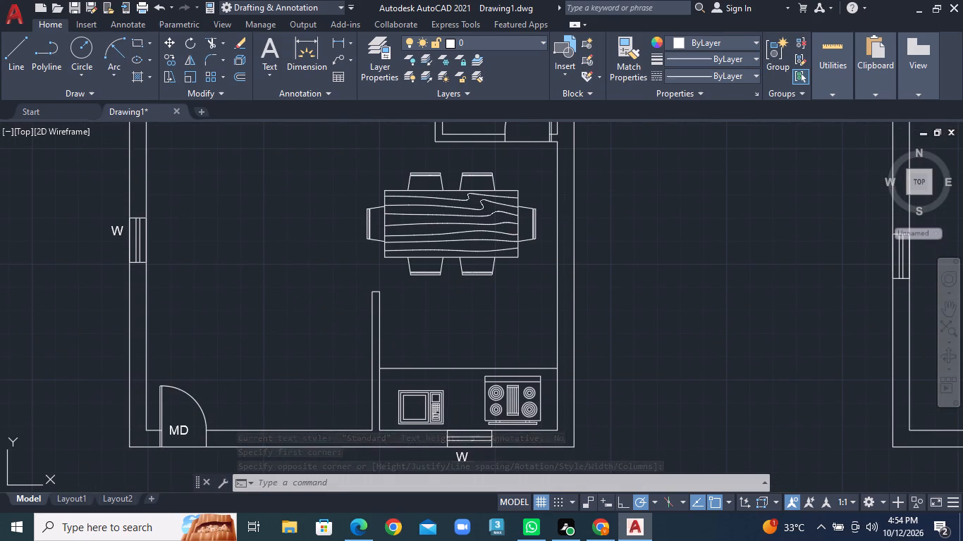
pyautogui.moveTo(216, 320); pyautogui.dragTo(137, 476, button='middle')
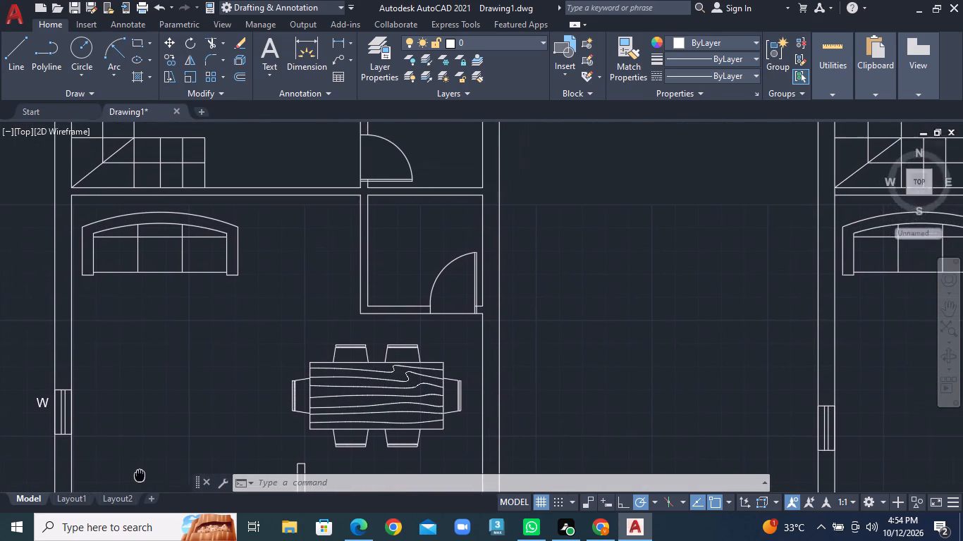
pyautogui.moveTo(137, 476); pyautogui.dragTo(131, 488, button='middle')
pyautogui.moveTo(197, 280); pyautogui.dragTo(186, 398, button='middle')
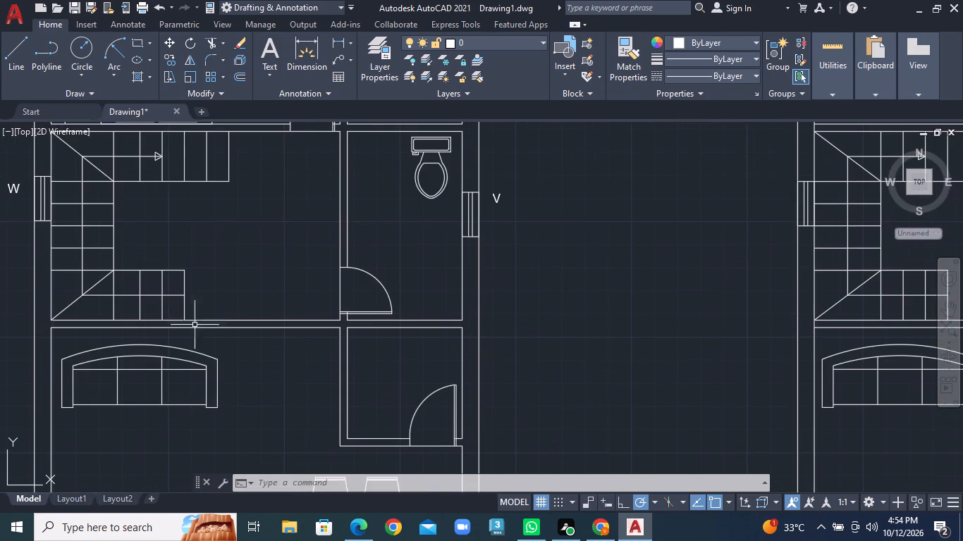
pyautogui.rightClick(202, 290)
pyautogui.click(233, 35)
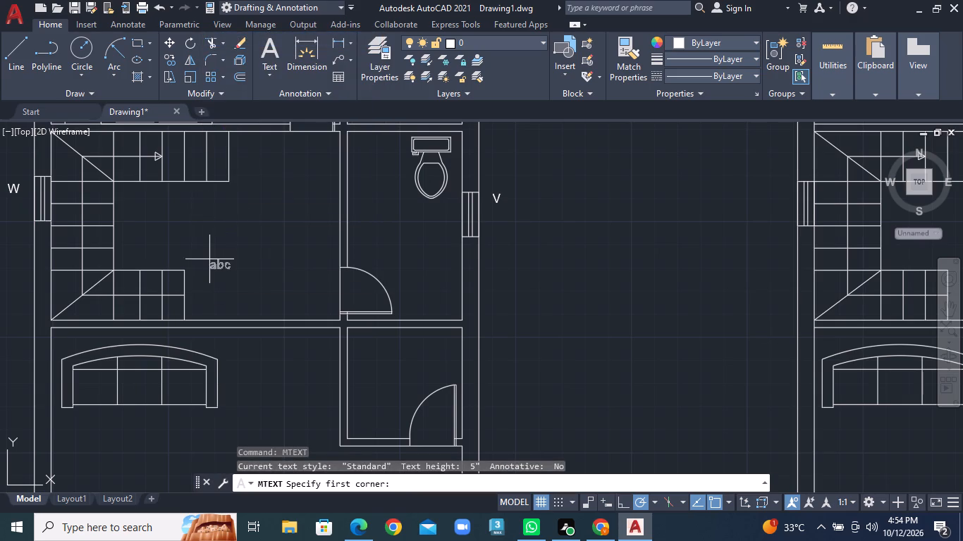
pyautogui.click(209, 275)
pyautogui.click(286, 305)
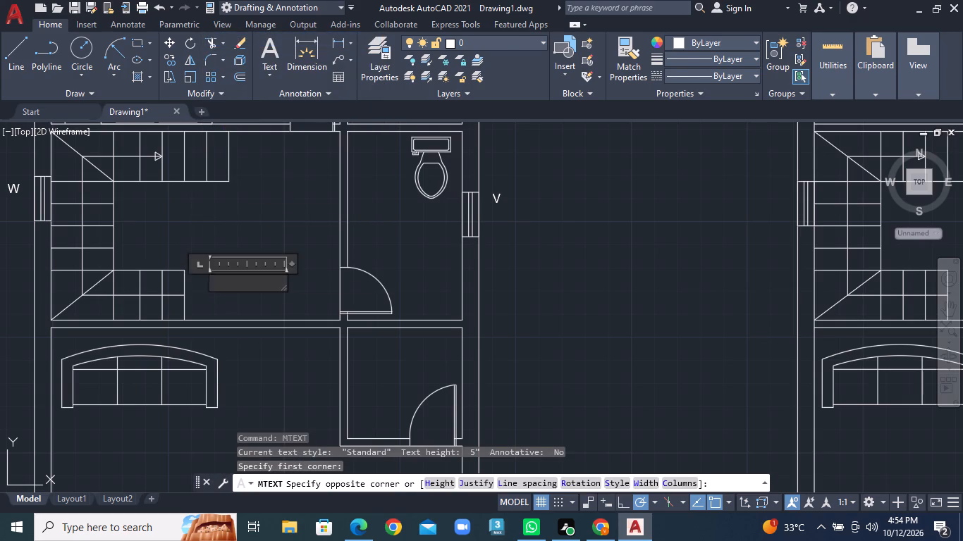
pyautogui.press('l')
pyautogui.write('OBBY')
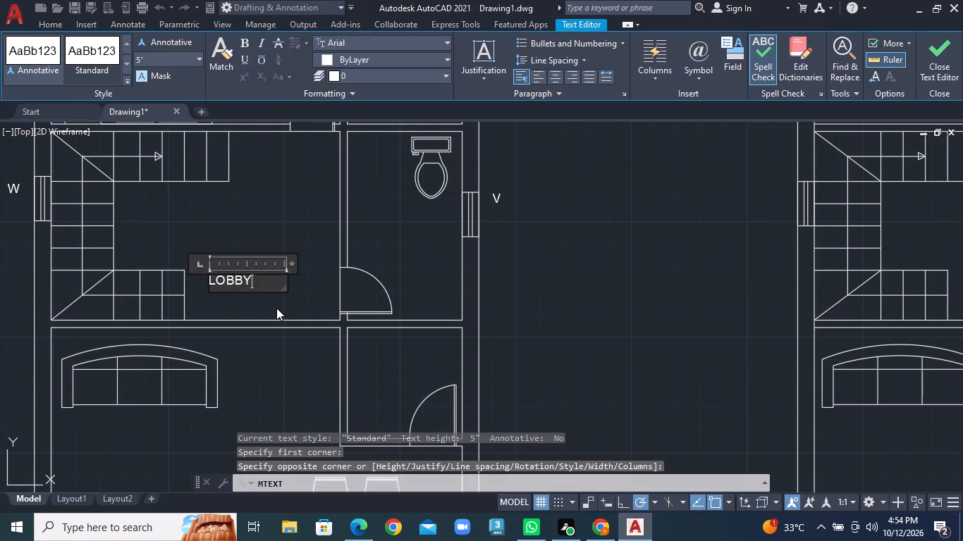
pyautogui.click(294, 305)
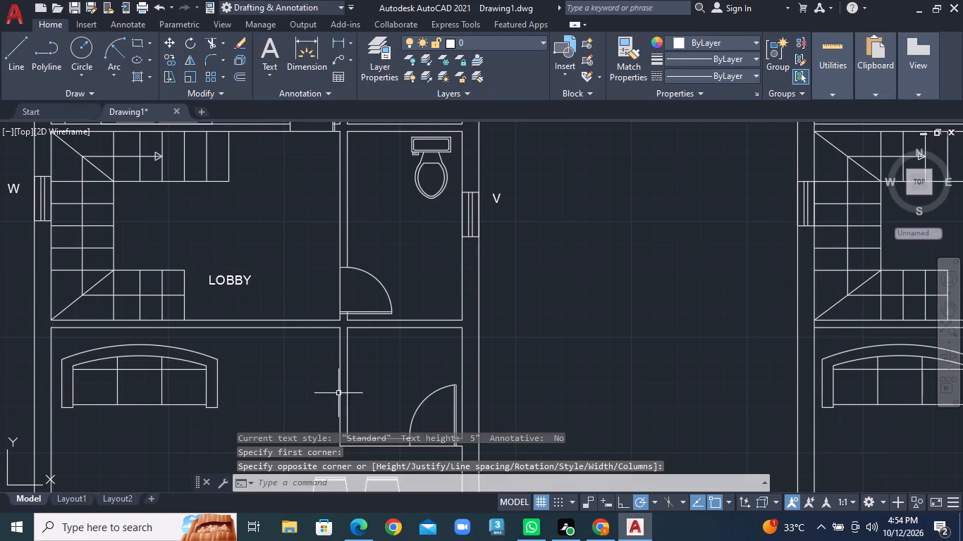
# Add the text label STORE in the small room above the dining table, beside its door.
pyautogui.moveTo(373, 352); pyautogui.dragTo(290, 282, button='middle')
pyautogui.rightClick(289, 285)
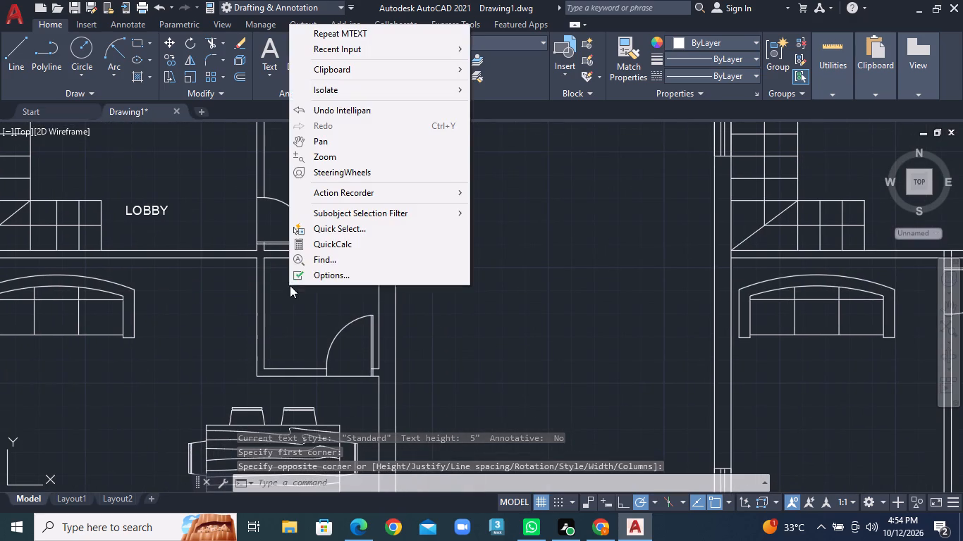
pyautogui.click(344, 34)
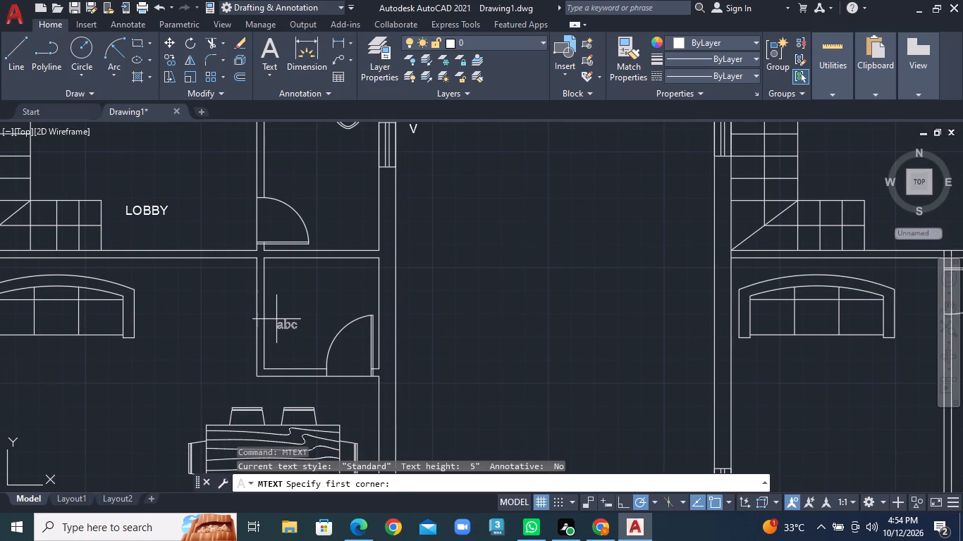
pyautogui.click(276, 319)
pyautogui.click(312, 354)
pyautogui.write('STO')
pyautogui.write('RE')
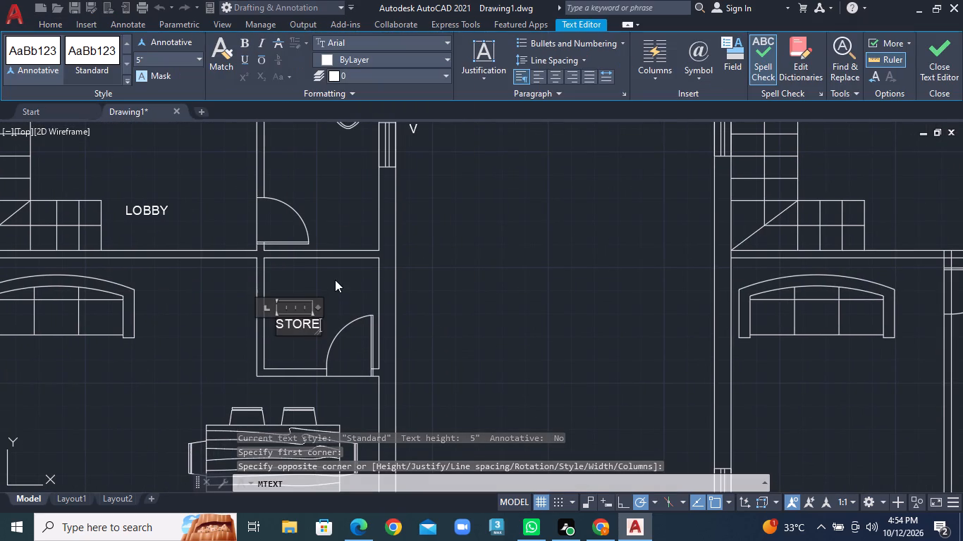
pyautogui.click(335, 280)
# Add the dimension text 5'0" inside the store room of the left plan, above the STORE label.
pyautogui.rightClick(299, 282)
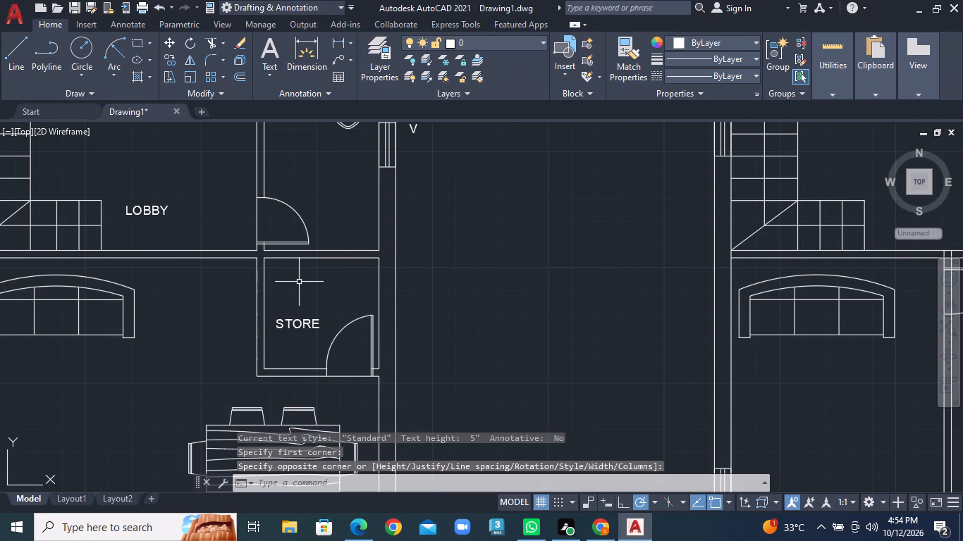
pyautogui.click(347, 36)
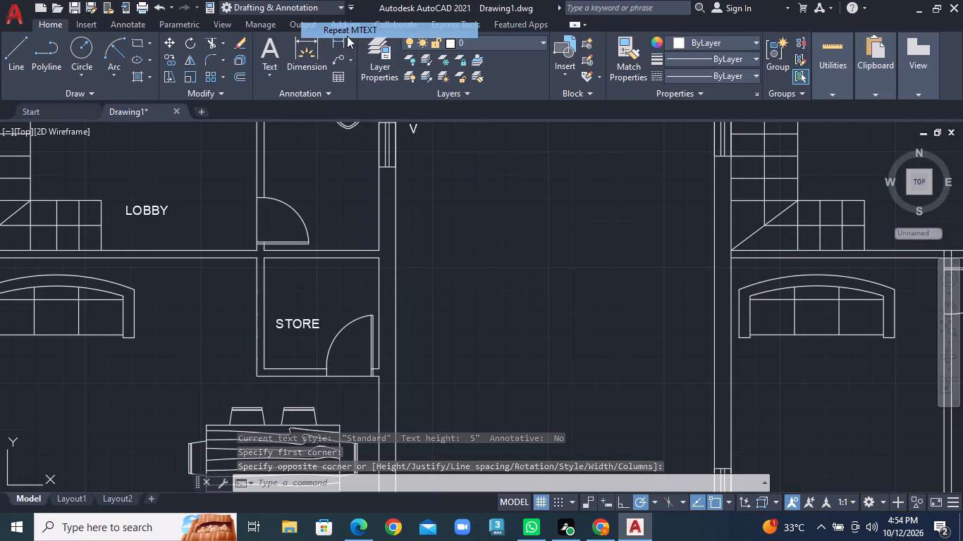
pyautogui.click(293, 273)
pyautogui.click(323, 290)
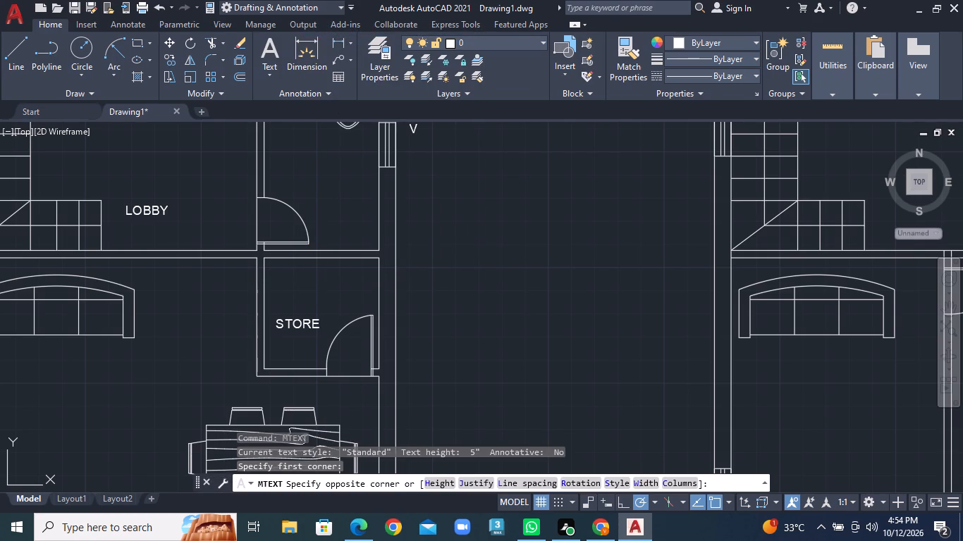
pyautogui.press('5')
pyautogui.write("'0")
pyautogui.hotkey('shift', '"')
pyautogui.click(322, 296)
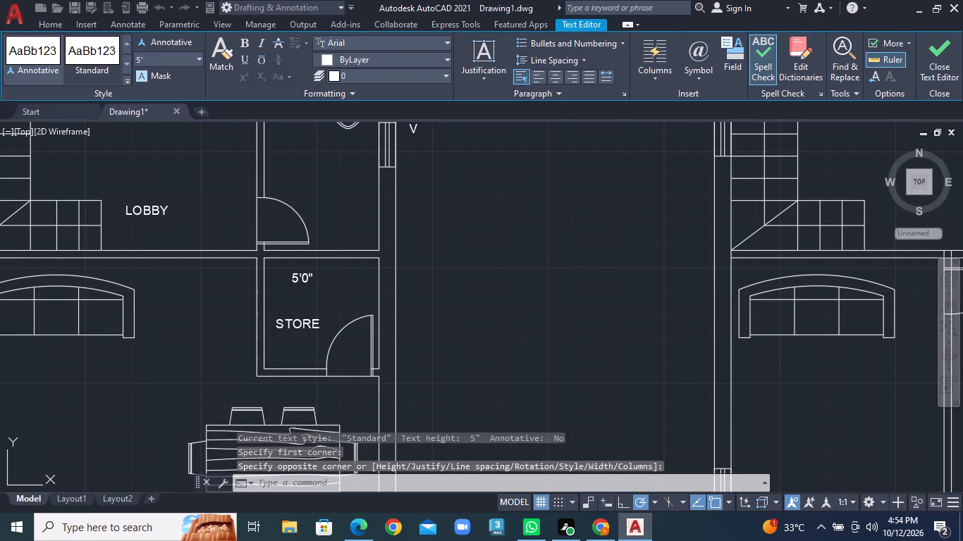
# Add the text label TOILET in the lower toilet of the left plan, just above its door swing.
pyautogui.moveTo(324, 262); pyautogui.dragTo(321, 333, button='middle')
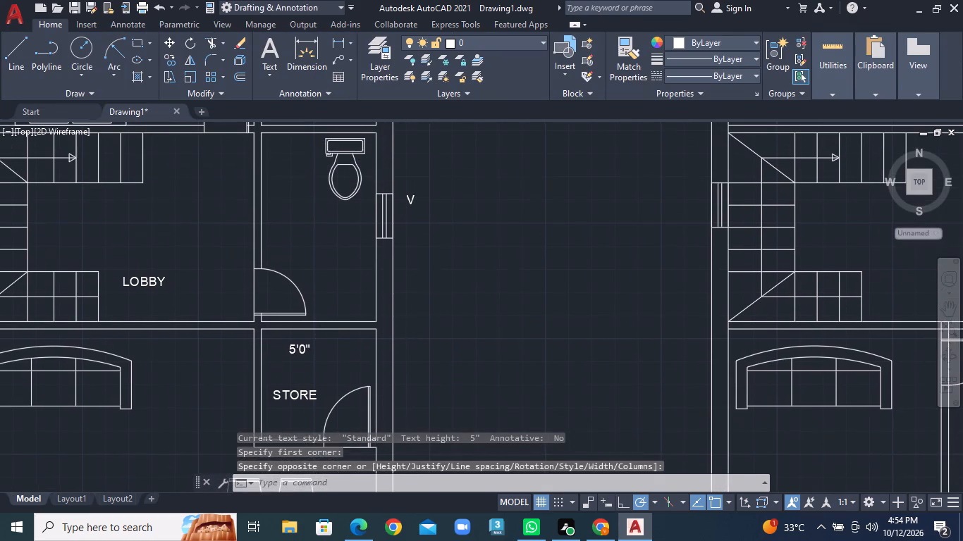
pyautogui.rightClick(302, 231)
pyautogui.click(343, 237)
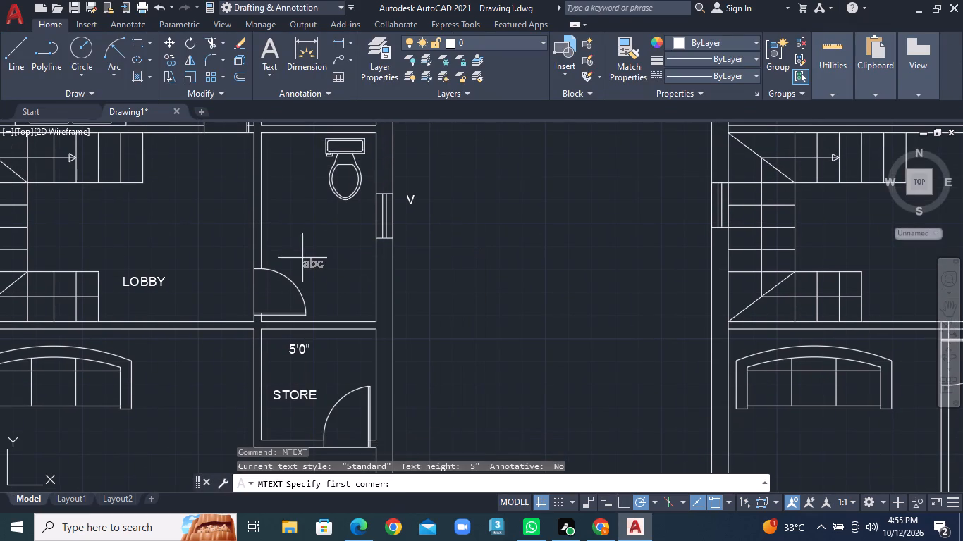
pyautogui.click(284, 250)
pyautogui.click(347, 274)
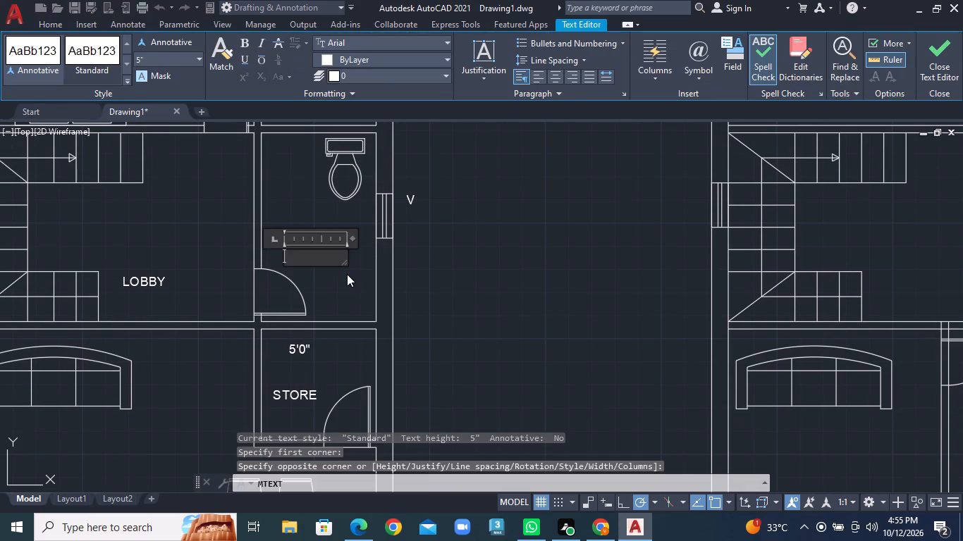
pyautogui.write('TOILET')
pyautogui.click(346, 275)
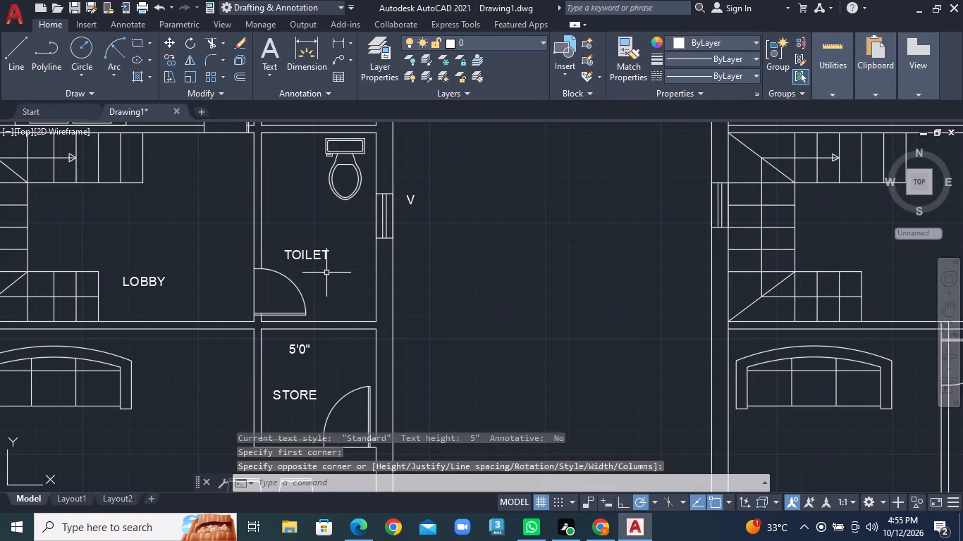
# Add the dimension text 5'0" in the lower toilet, between the WC and the TOILET label.
pyautogui.rightClick(292, 208)
pyautogui.click(306, 216)
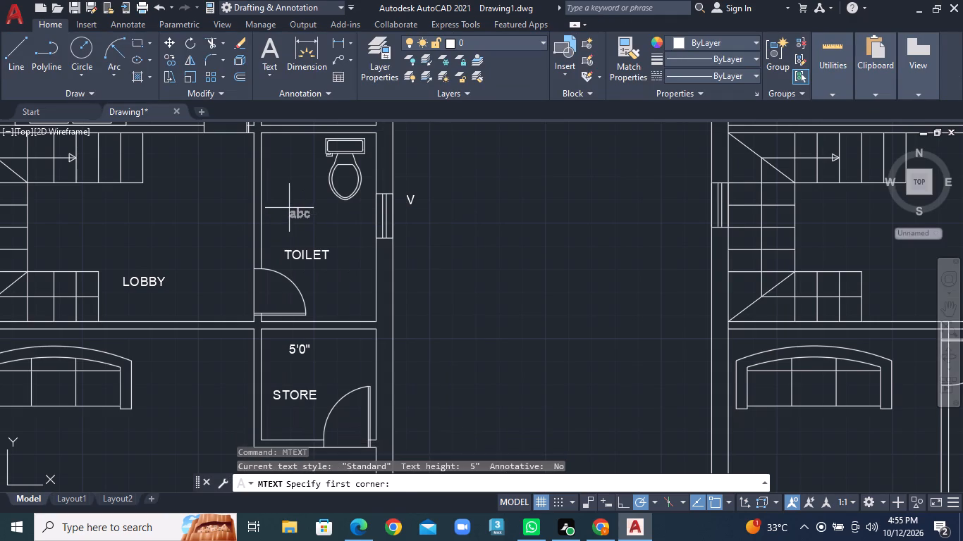
pyautogui.click(289, 206)
pyautogui.click(337, 222)
pyautogui.write('5\'0"')
pyautogui.press('Return')
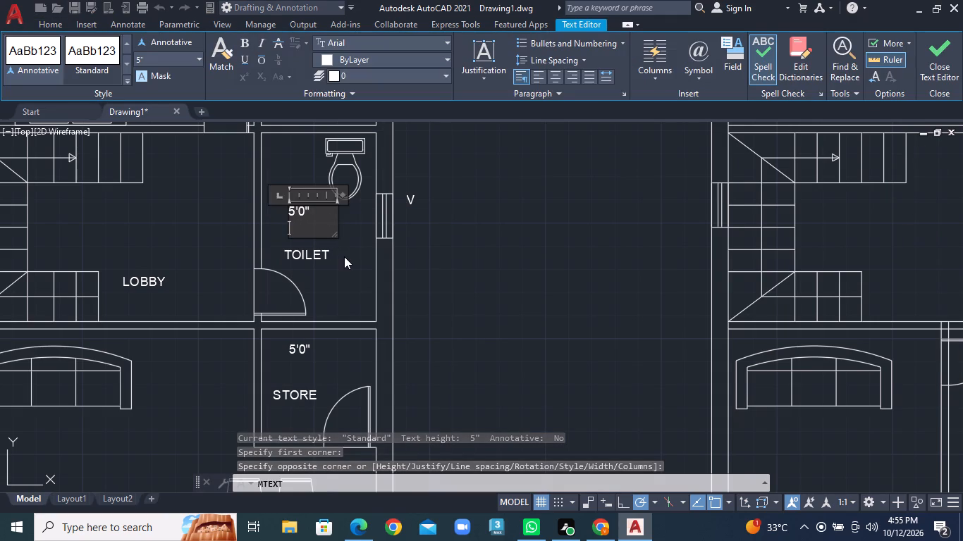
pyautogui.click(344, 256)
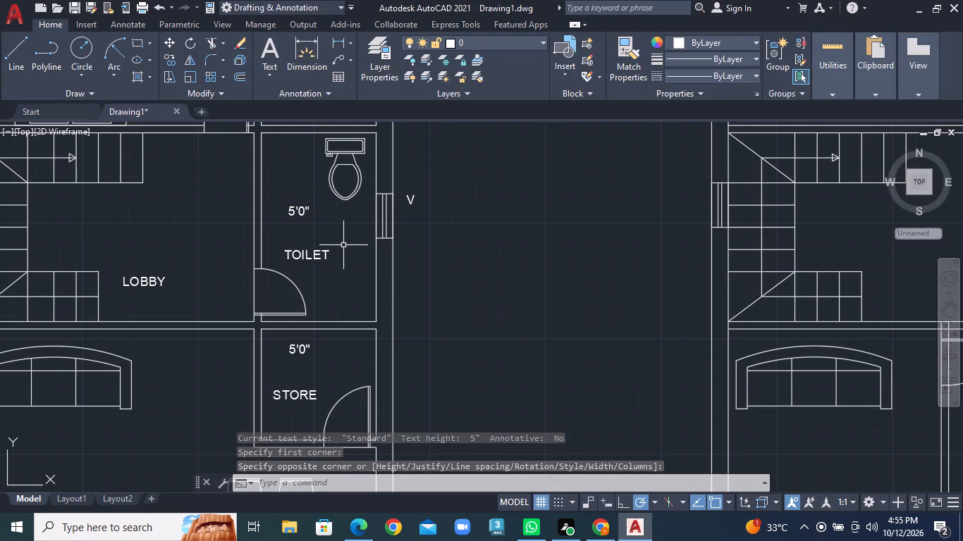
# Add the dimension text 8'6" in the lower toilet, below the WC near the ventilator wall.
pyautogui.rightClick(343, 242)
pyautogui.click(381, 252)
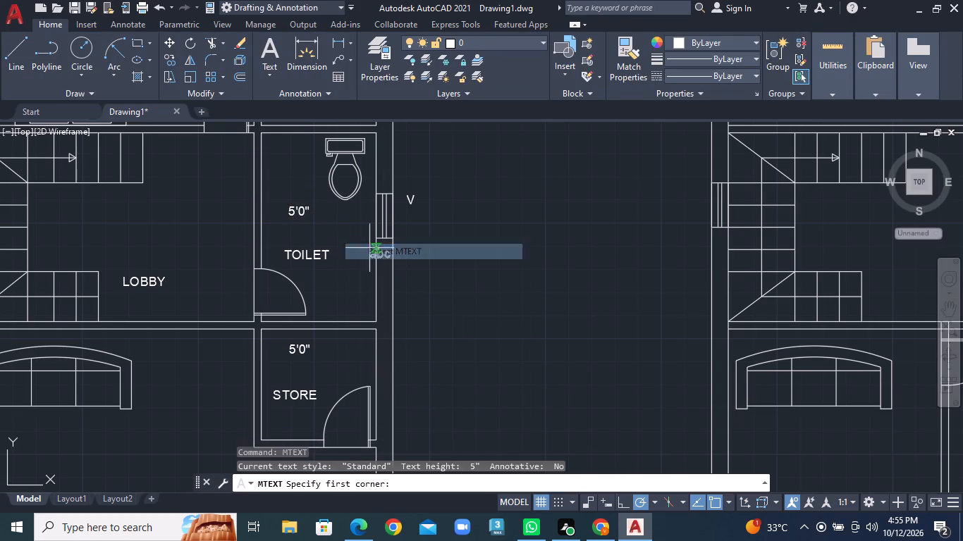
pyautogui.rightClick(329, 225)
pyautogui.click(333, 227)
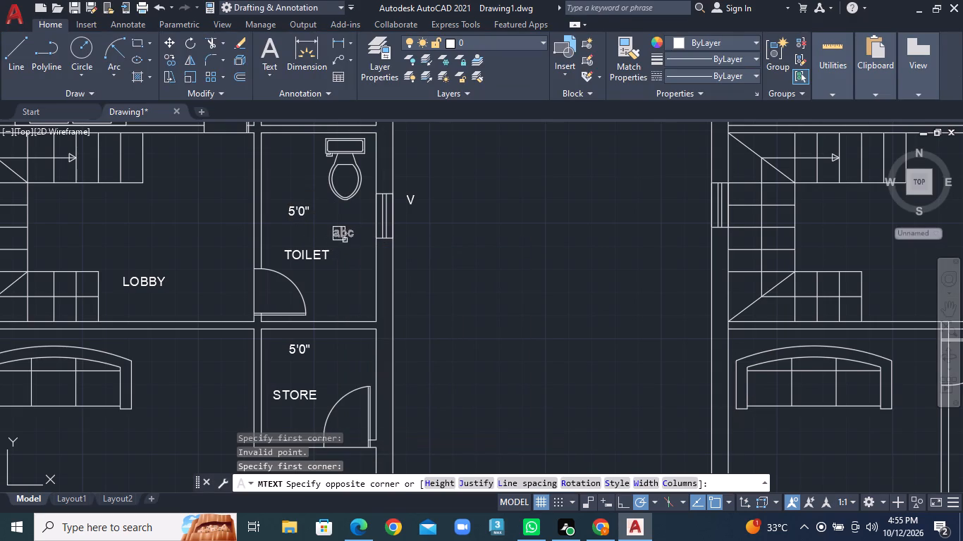
pyautogui.click(355, 244)
pyautogui.write('8\'6"')
pyautogui.press('Return')
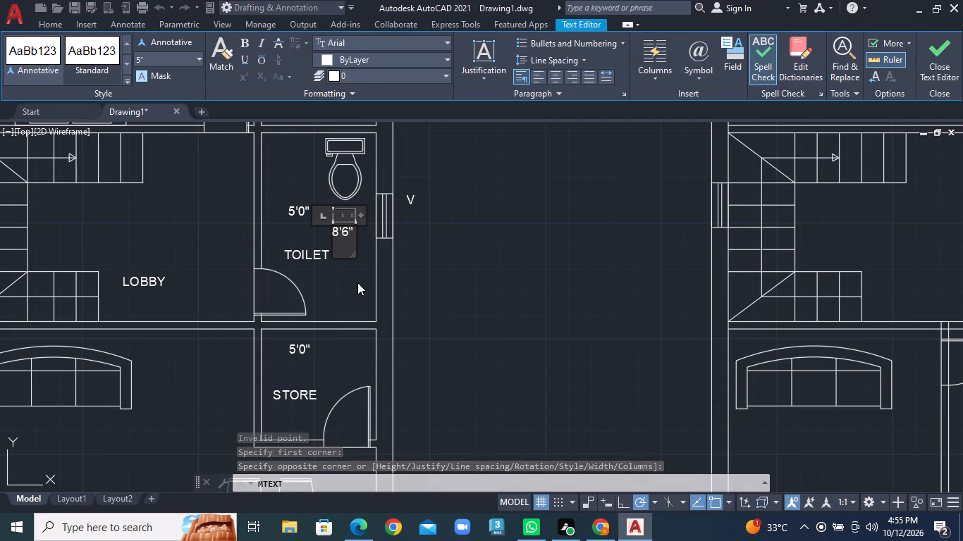
pyautogui.click(294, 192)
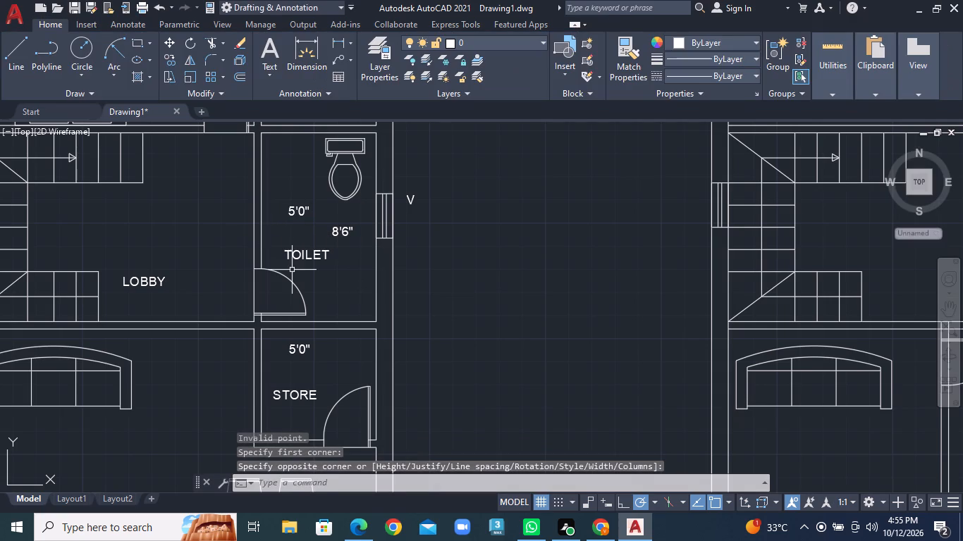
# Add the text label KITCHEN between the dining table and the kitchen counter of the left plan.
pyautogui.scroll(-1, 292, 271)
pyautogui.moveTo(295, 285); pyautogui.dragTo(301, 199, button='middle')
pyautogui.middleClick(301, 199)
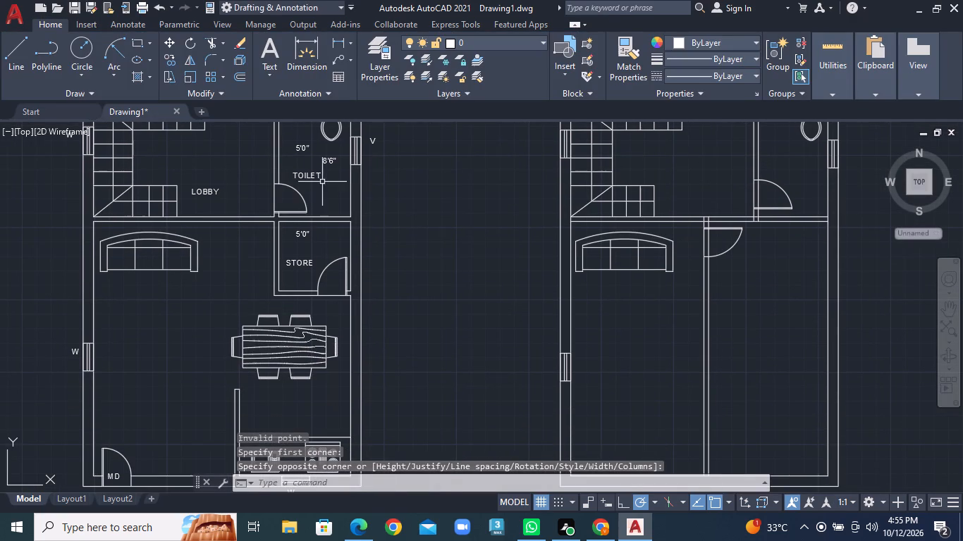
pyautogui.moveTo(315, 361); pyautogui.dragTo(320, 277, button='middle')
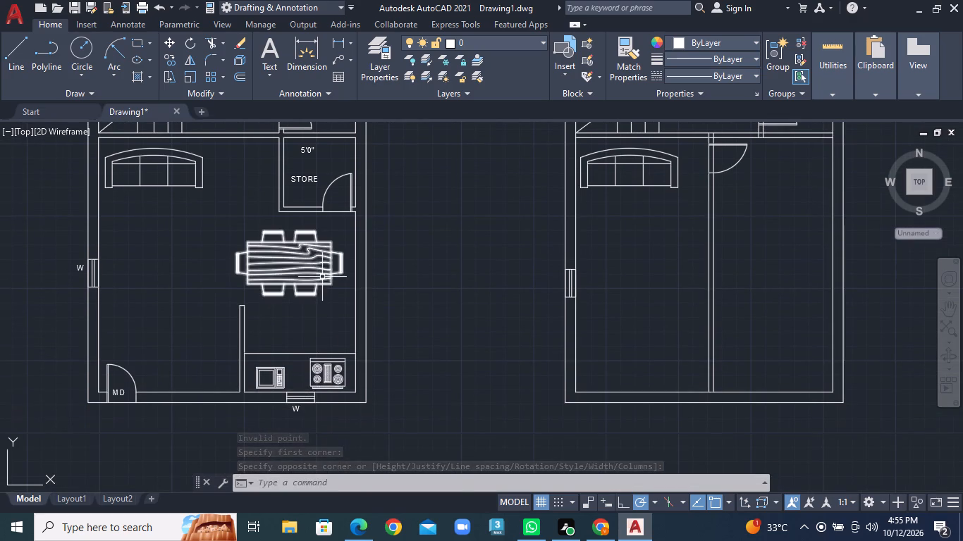
pyautogui.rightClick(276, 328)
pyautogui.click(340, 73)
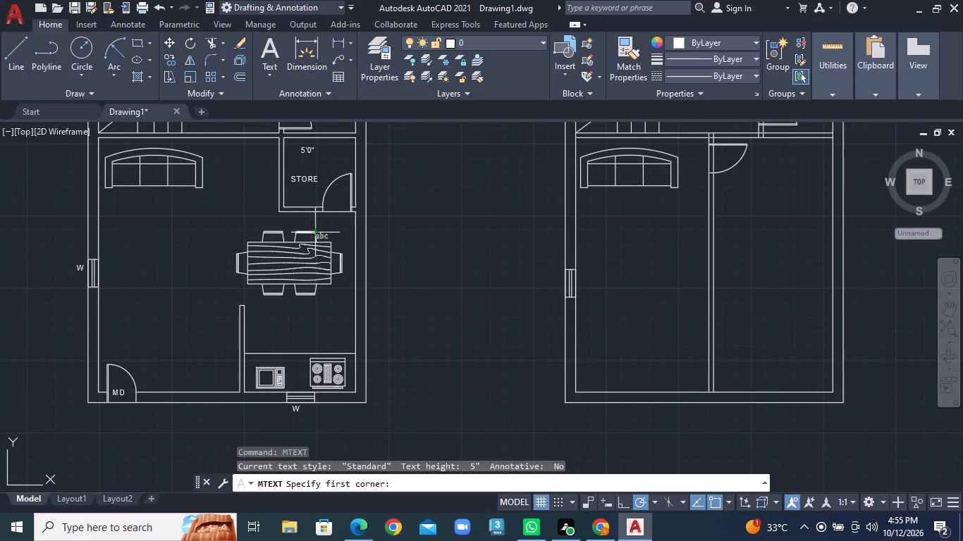
pyautogui.click(272, 312)
pyautogui.click(334, 328)
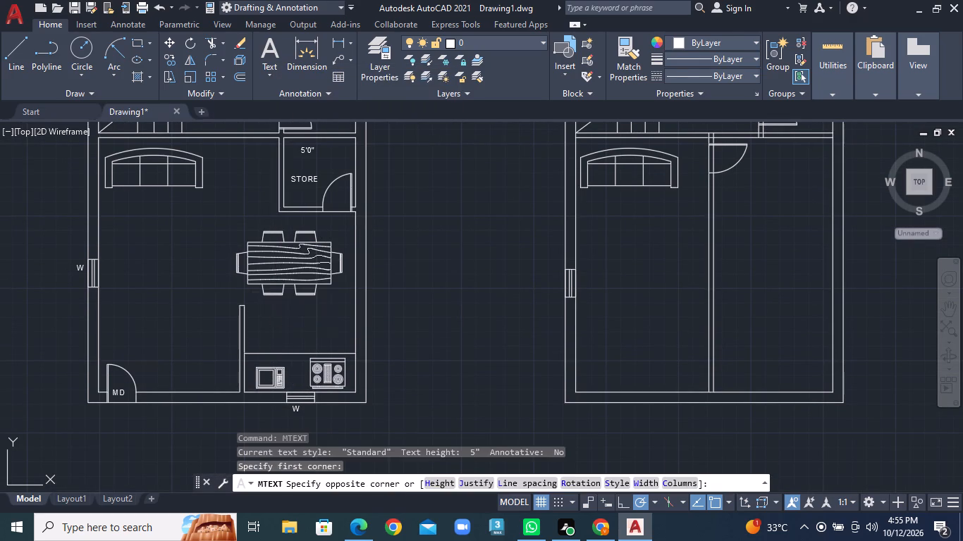
pyautogui.write('KITCHEN')
pyautogui.click(340, 329)
# Add the dimension text 8'0" below the KITCHEN label, just above the counter edge.
pyautogui.scroll(2, 308, 342)
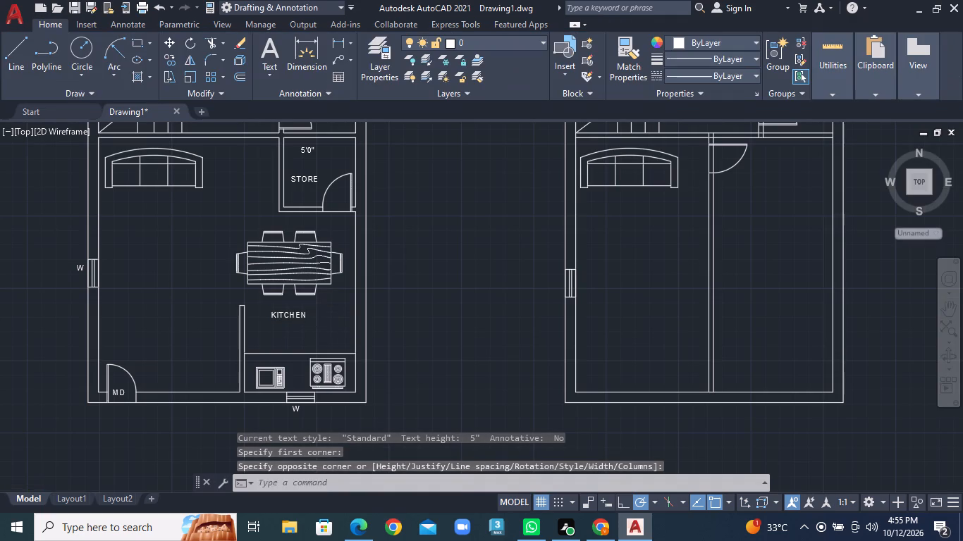
pyautogui.scroll(1, 308, 342)
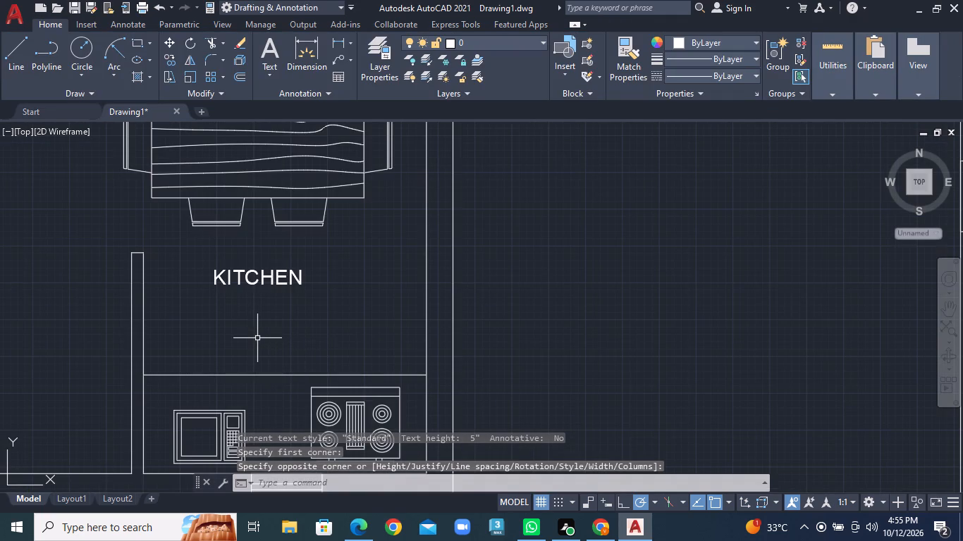
pyautogui.rightClick(257, 335)
pyautogui.click(326, 85)
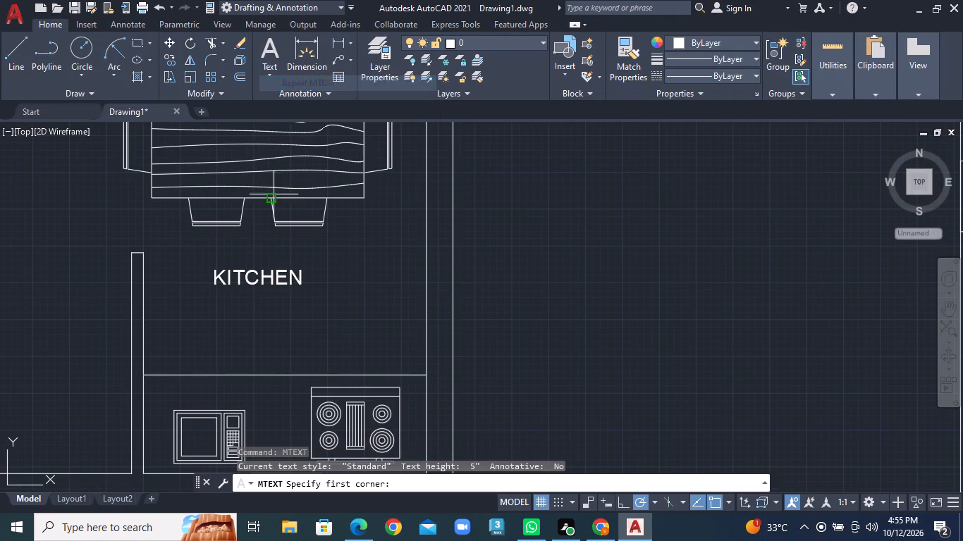
pyautogui.click(254, 347)
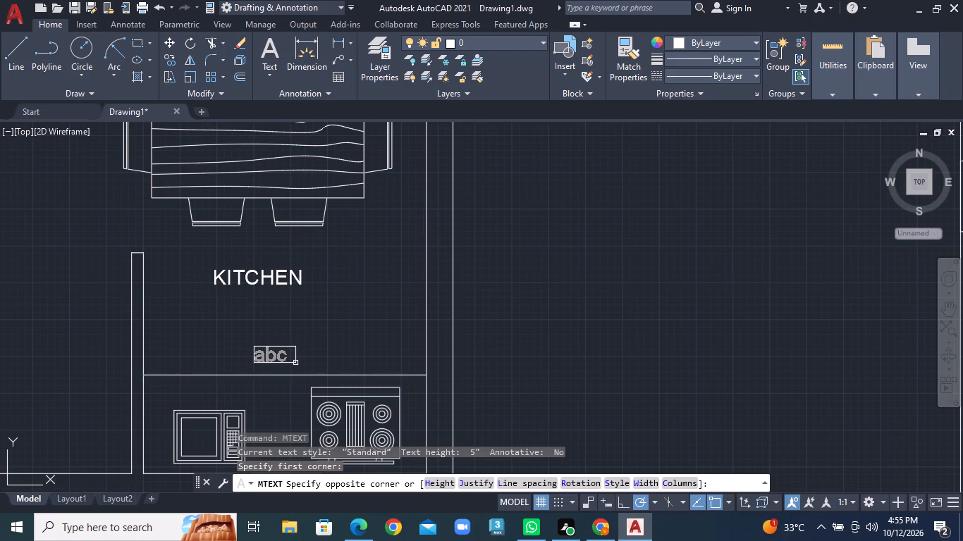
pyautogui.click(295, 363)
pyautogui.write('8\'0"')
pyautogui.press('Return')
pyautogui.click(357, 339)
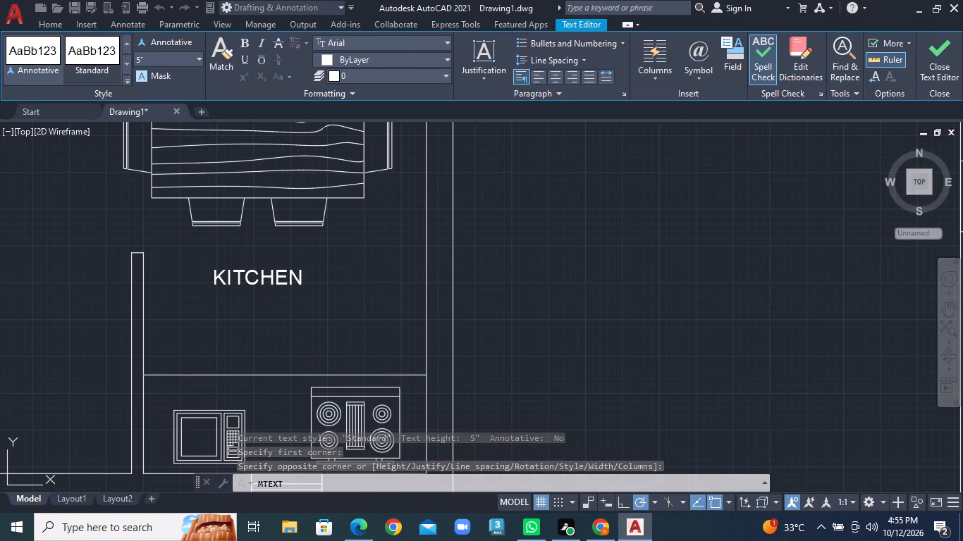
# Add the dimension text 10'0" in the living area of the left plan, beside the main door swing.
pyautogui.scroll(-2, 242, 369)
pyautogui.moveTo(242, 369); pyautogui.dragTo(304, 366, button='middle')
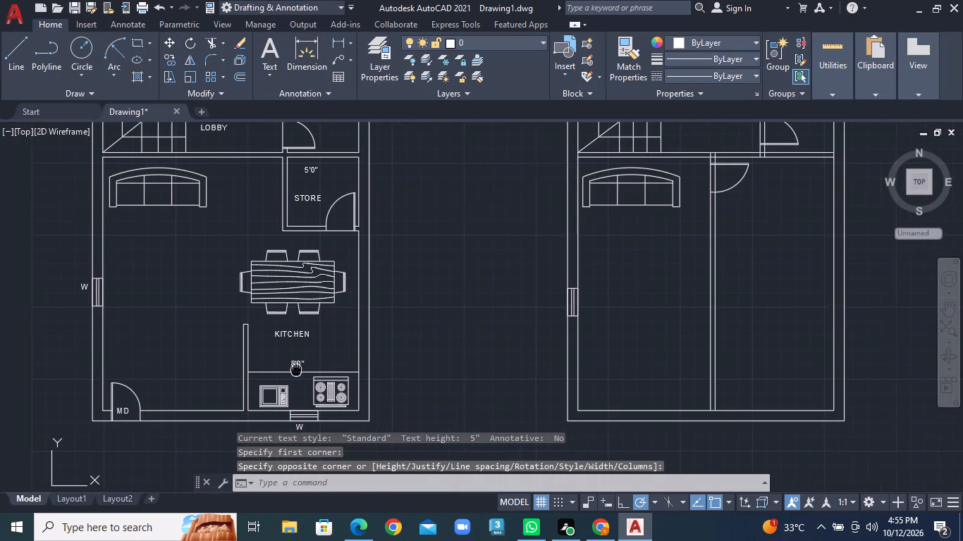
pyautogui.moveTo(304, 366); pyautogui.dragTo(330, 366, button='middle')
pyautogui.scroll(1, 241, 379)
pyautogui.rightClick(216, 377)
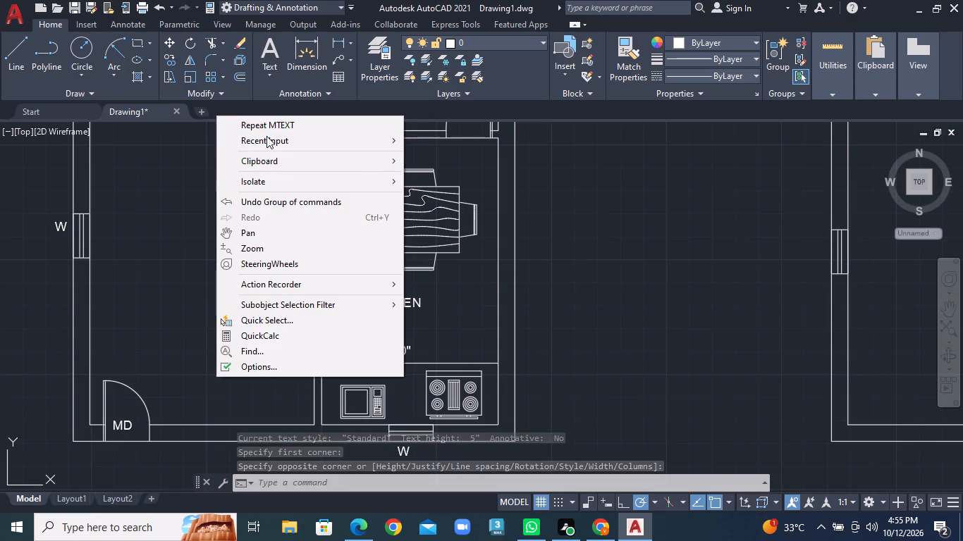
pyautogui.doubleClick(274, 120)
pyautogui.click(166, 368)
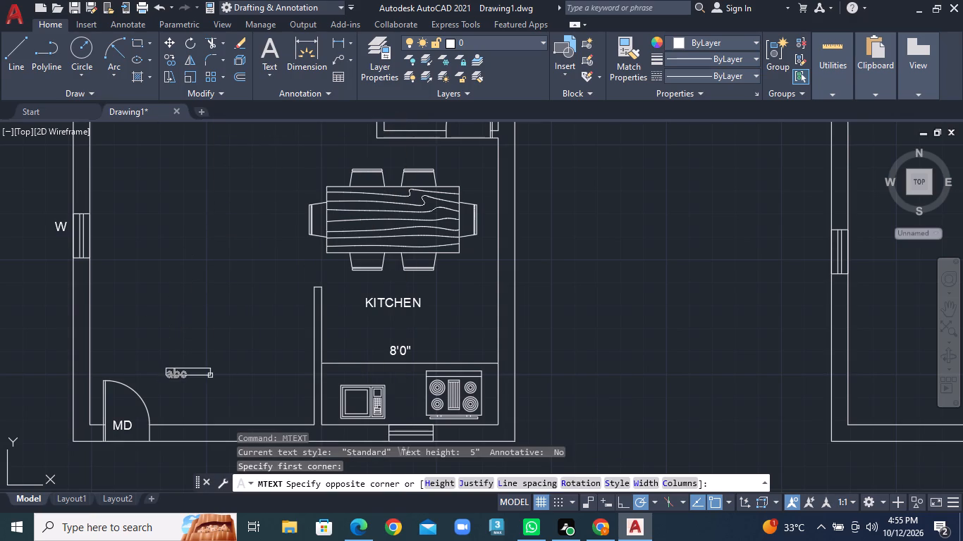
pyautogui.click(232, 380)
pyautogui.write("10'")
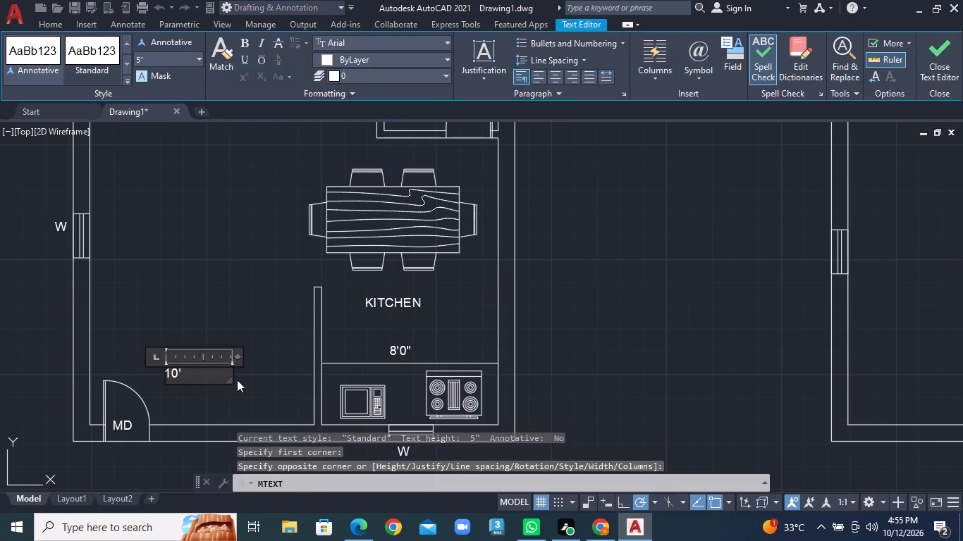
pyautogui.write('0"')
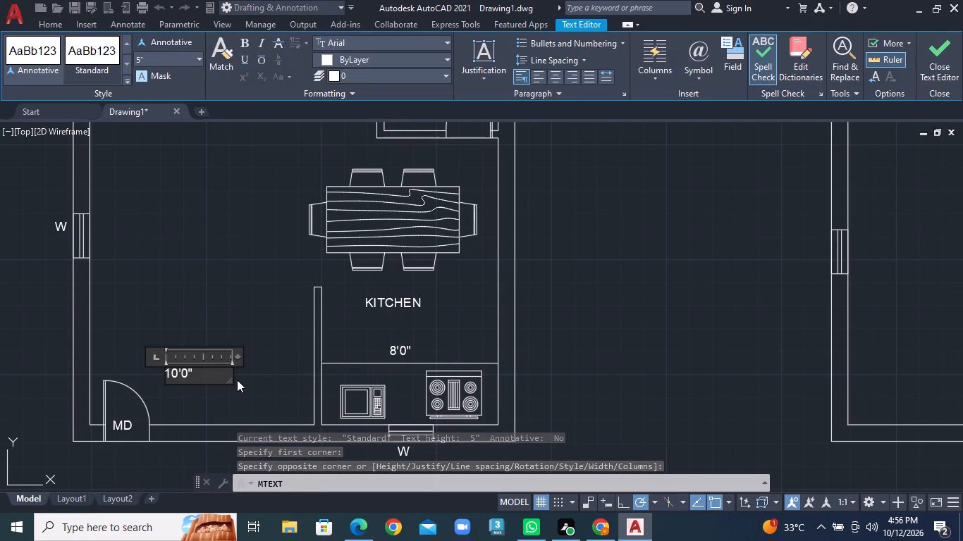
pyautogui.click(252, 383)
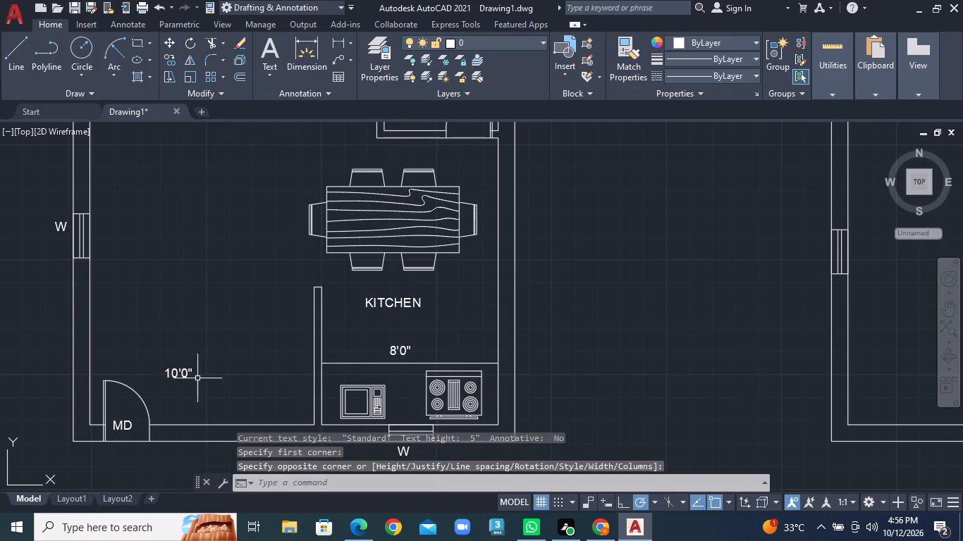
# Rotate the 8'6" dimension text in the left plan's lower toilet so that it reads vertically.
pyautogui.scroll(-1, 190, 245)
pyautogui.moveTo(190, 245); pyautogui.dragTo(176, 397, button='middle')
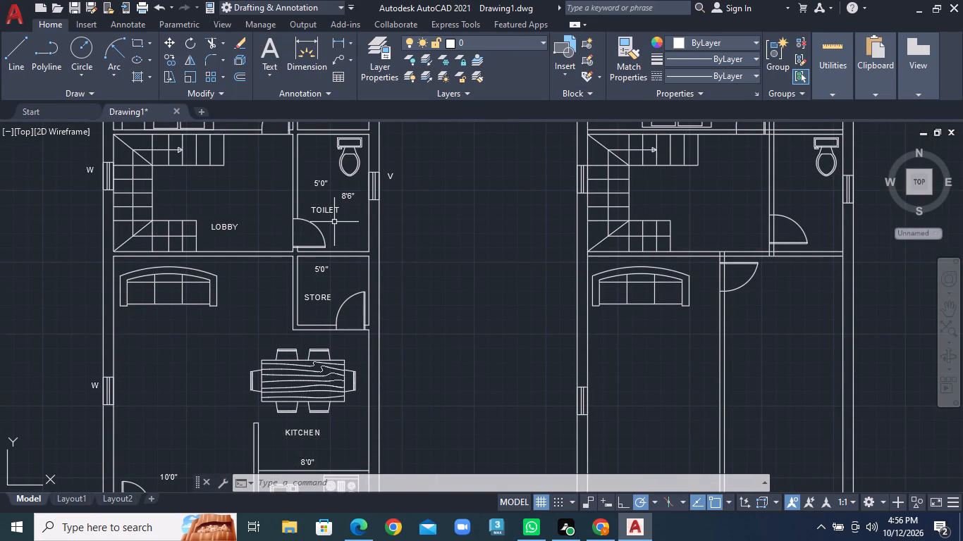
pyautogui.moveTo(334, 222); pyautogui.dragTo(291, 377, button='middle')
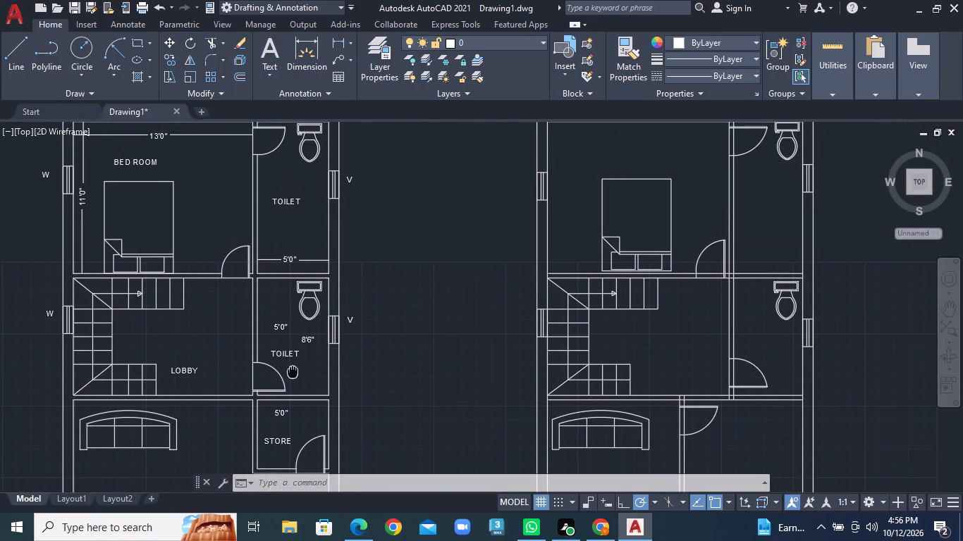
pyautogui.moveTo(291, 377); pyautogui.dragTo(286, 416, button='middle')
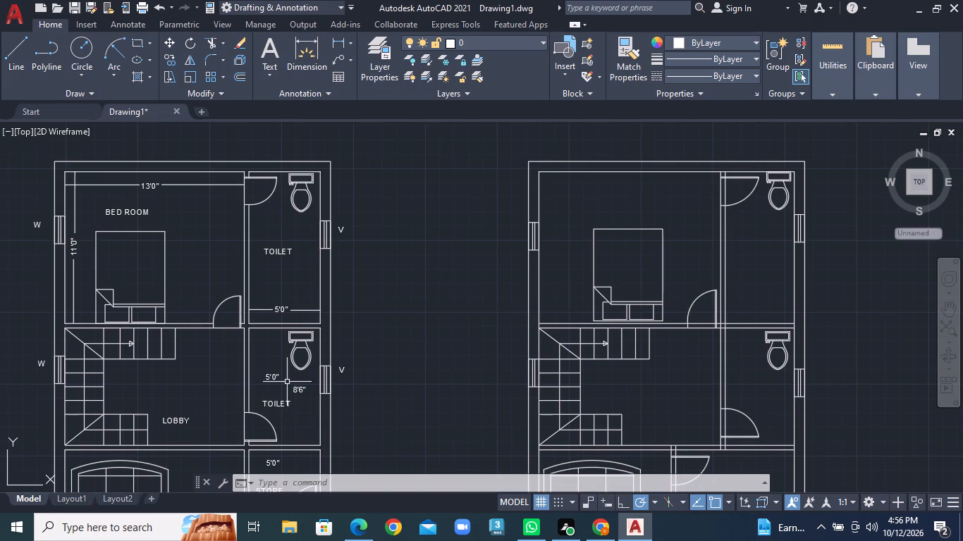
pyautogui.scroll(1, 303, 292)
pyautogui.moveTo(282, 373); pyautogui.dragTo(275, 223, button='middle')
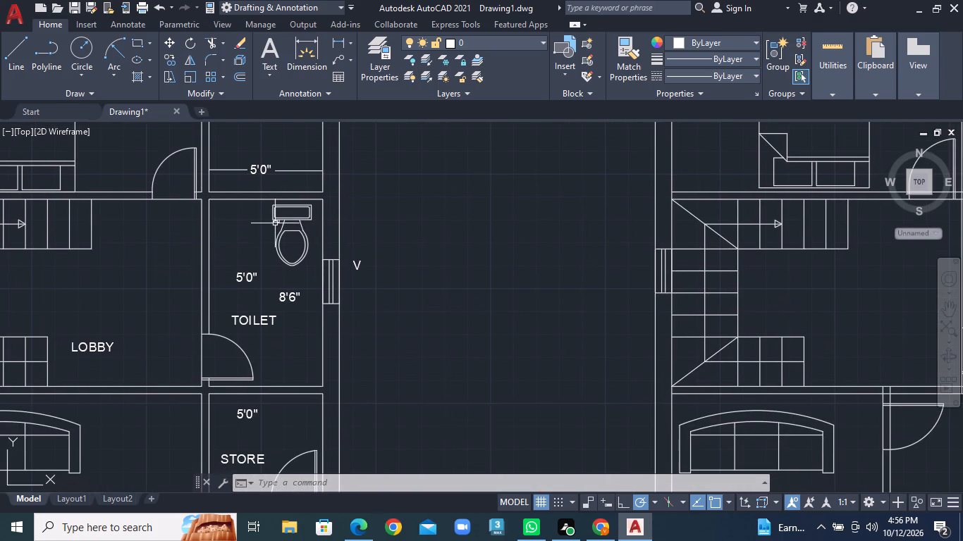
pyautogui.click(290, 297)
pyautogui.click(189, 43)
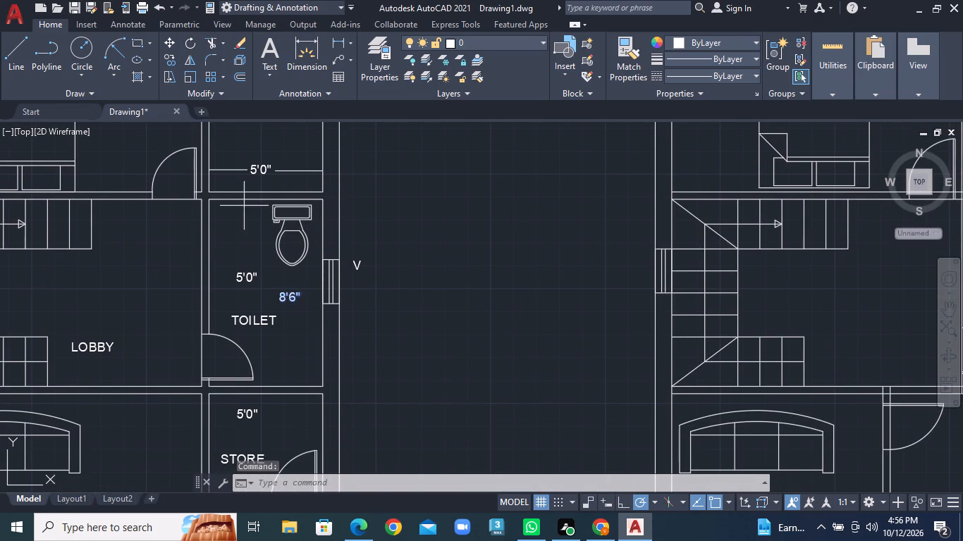
pyautogui.click(289, 304)
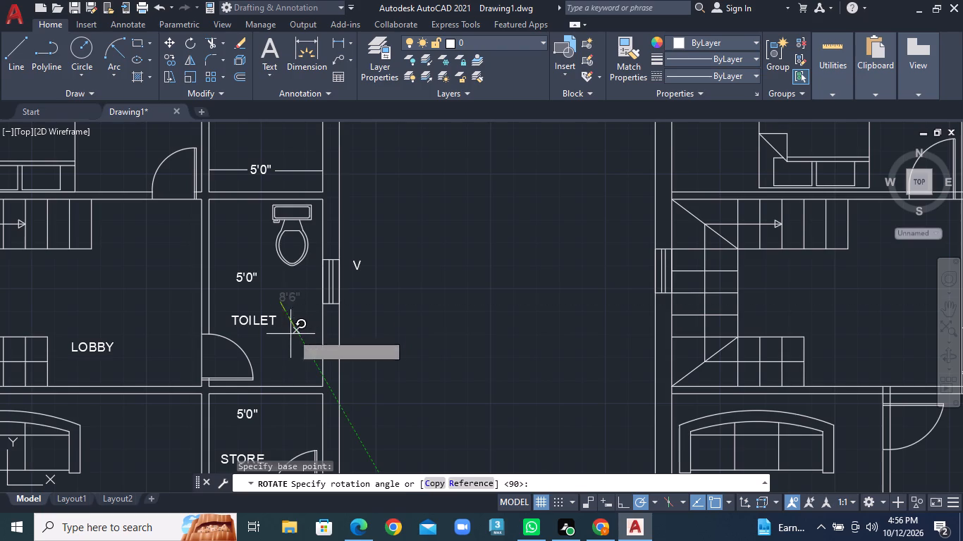
pyautogui.click(279, 239)
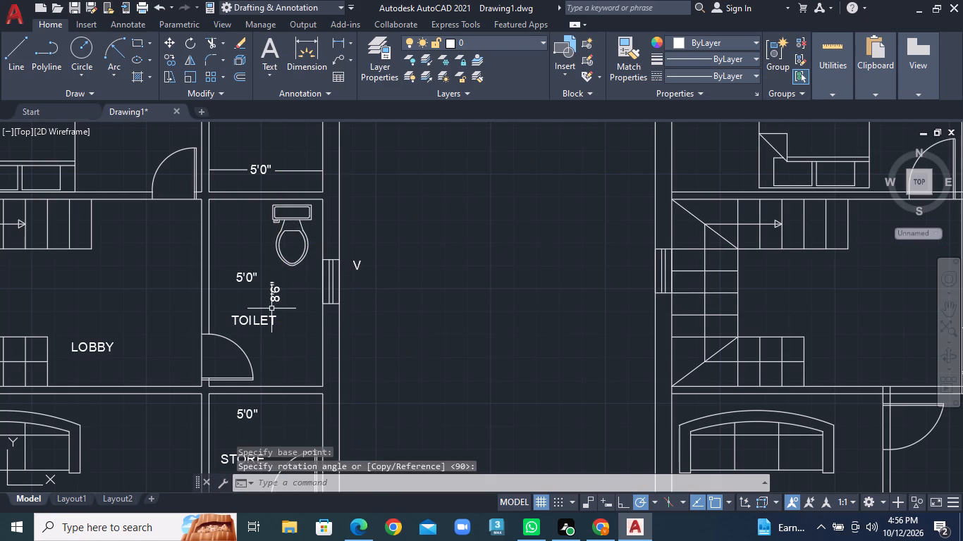
# Move the vertical 8'6" text closer to the ventilator wall of the lower toilet.
pyautogui.click(272, 293)
pyautogui.click(169, 43)
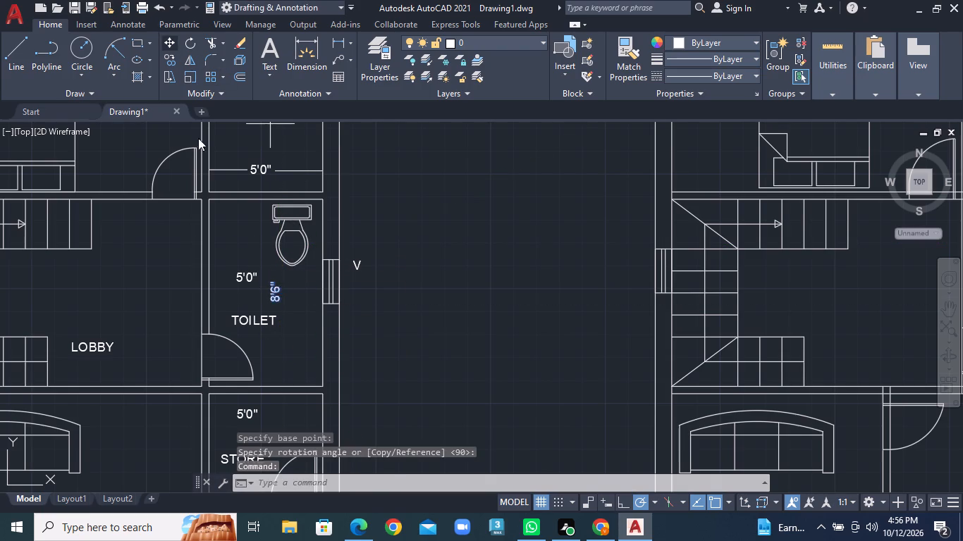
pyautogui.click(272, 292)
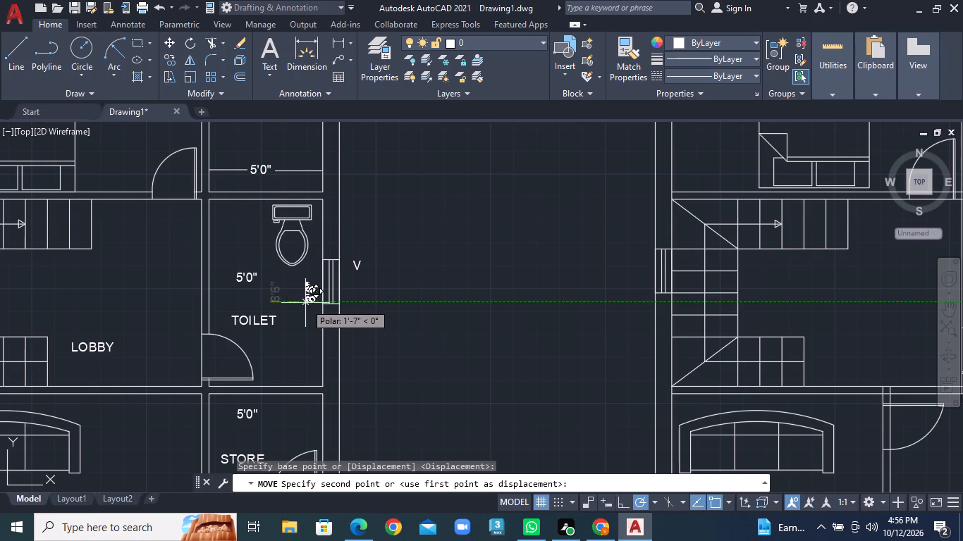
pyautogui.click(305, 304)
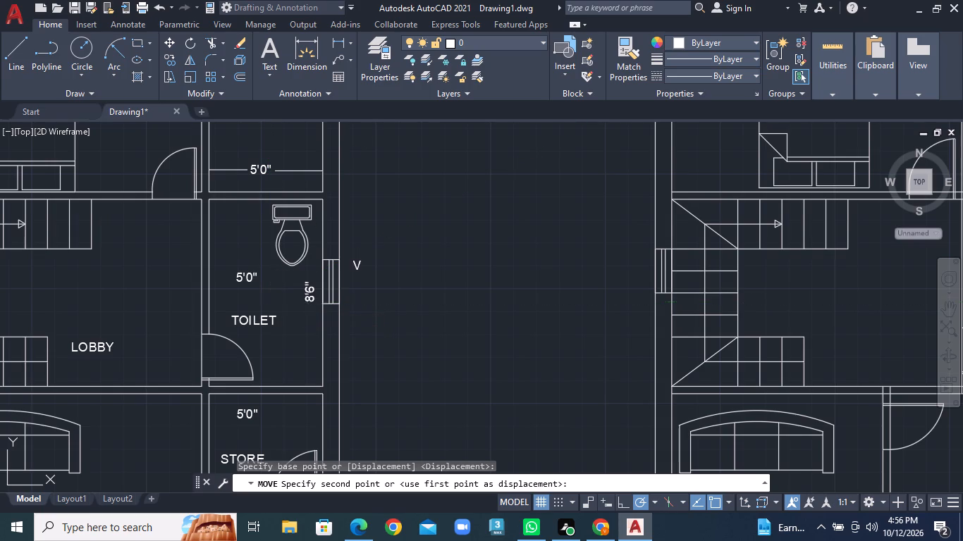
# Move the lower toilet's 5'0" text horizontally toward the middle of the room, between the side walls.
pyautogui.click(242, 275)
pyautogui.scroll(1, 242, 275)
pyautogui.rightClick(242, 275)
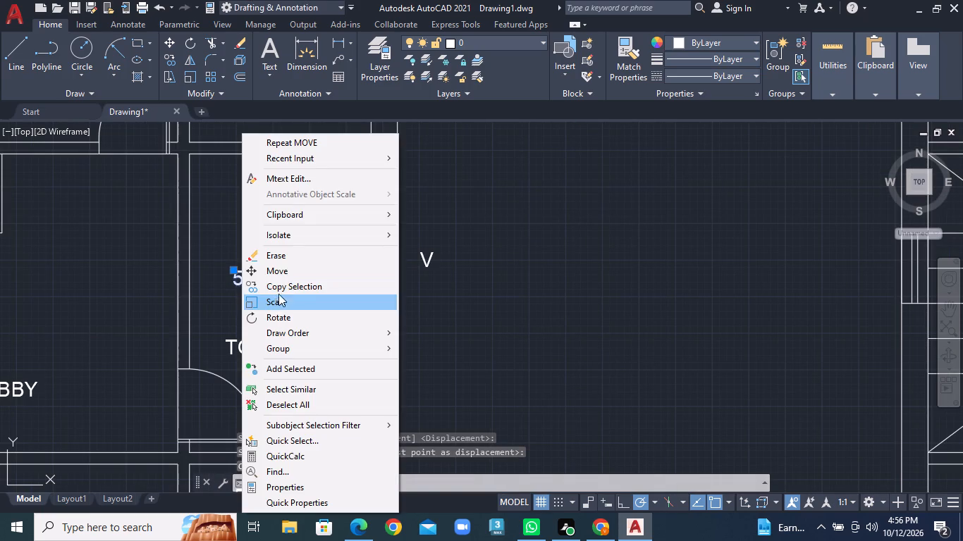
pyautogui.click(282, 267)
pyautogui.click(251, 280)
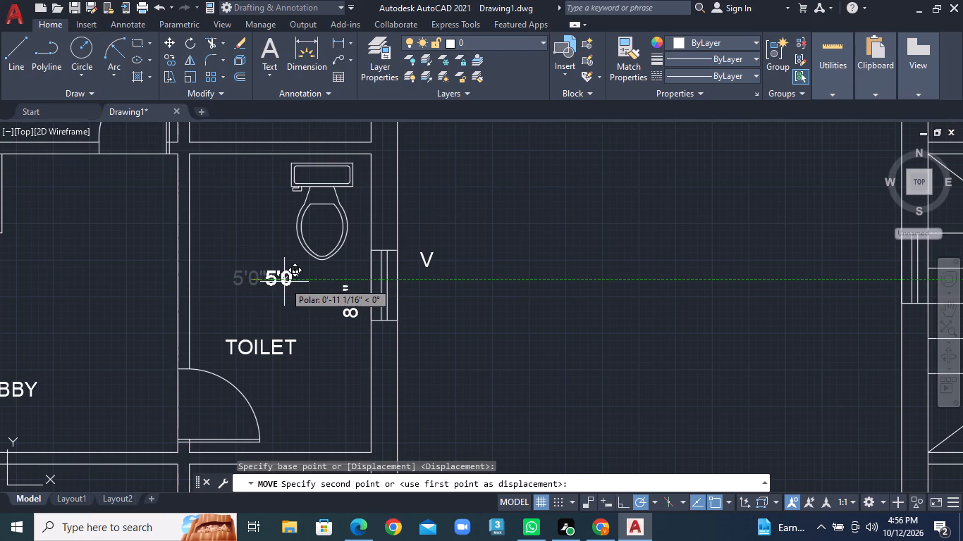
pyautogui.click(284, 282)
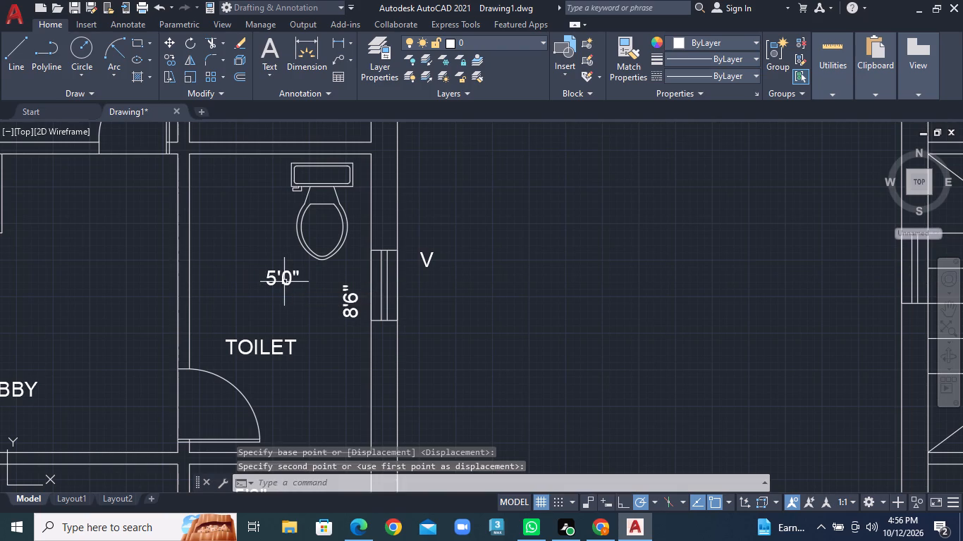
# Draw horizontal extension lines from both sides of the lower toilet's 5'0" text to the side walls.
pyautogui.click(25, 56)
pyautogui.scroll(-1, 202, 249)
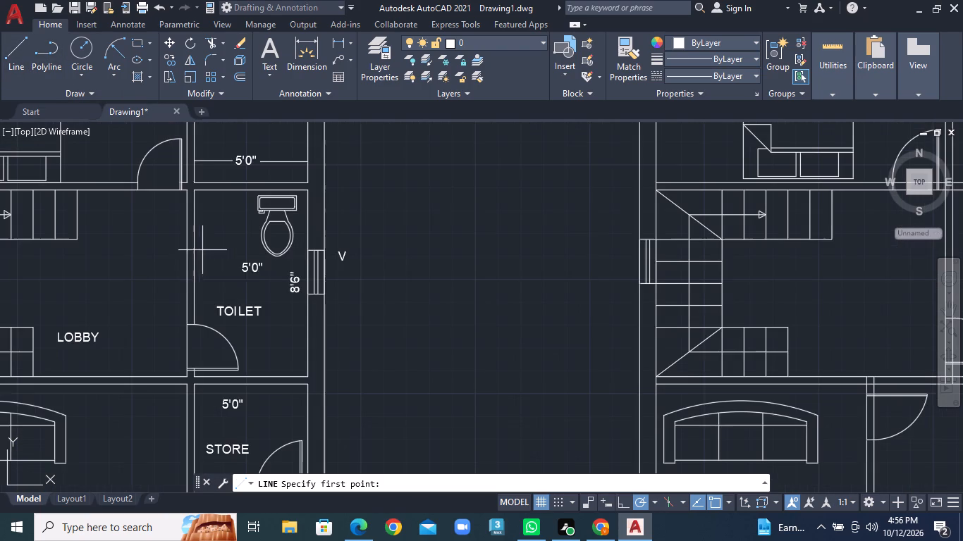
pyautogui.scroll(1, 271, 256)
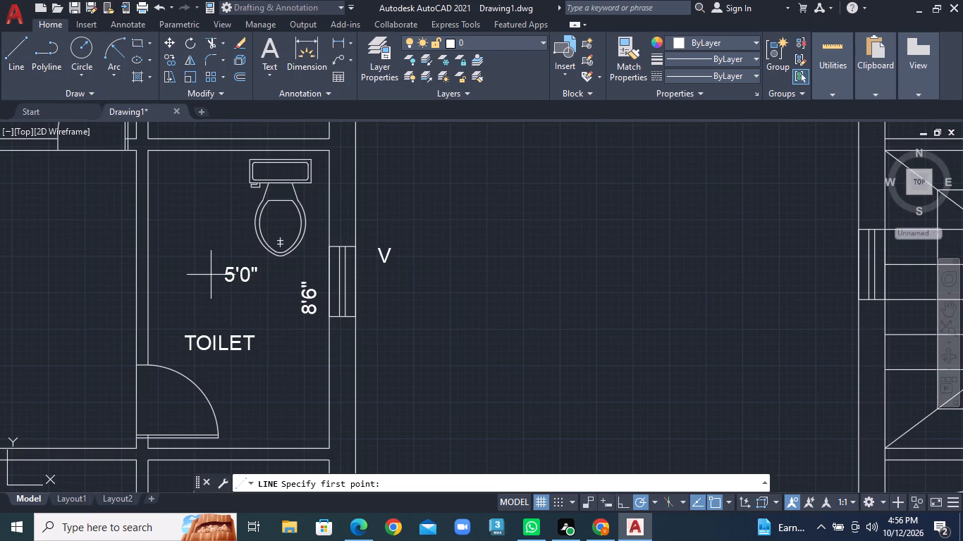
pyautogui.click(213, 273)
pyautogui.click(152, 274)
pyautogui.rightClick(152, 274)
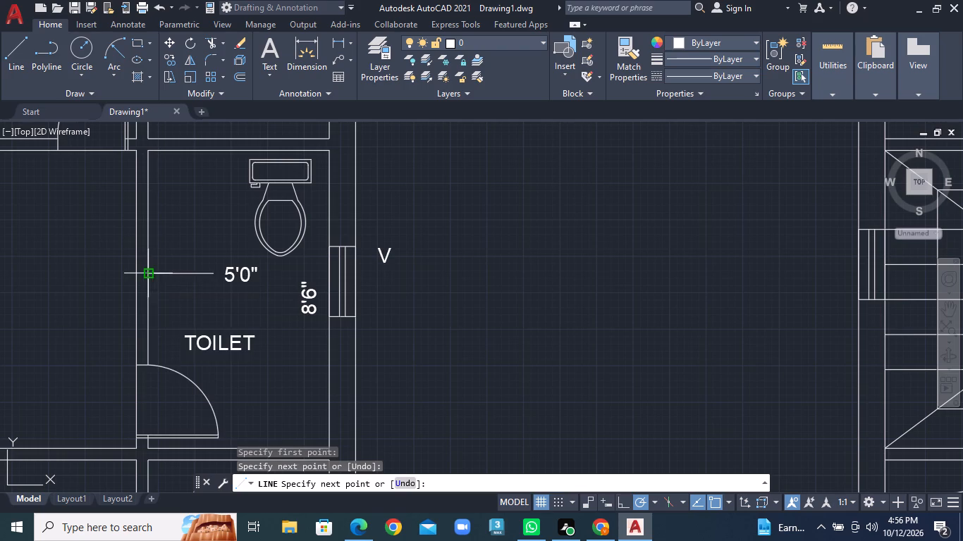
pyautogui.click(175, 279)
pyautogui.rightClick(180, 279)
pyautogui.click(248, 29)
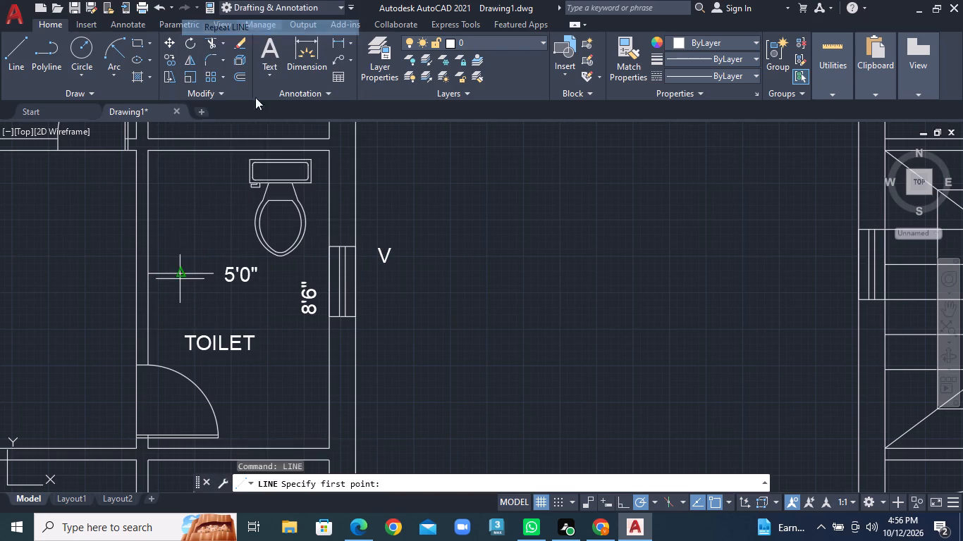
pyautogui.click(264, 270)
pyautogui.click(325, 272)
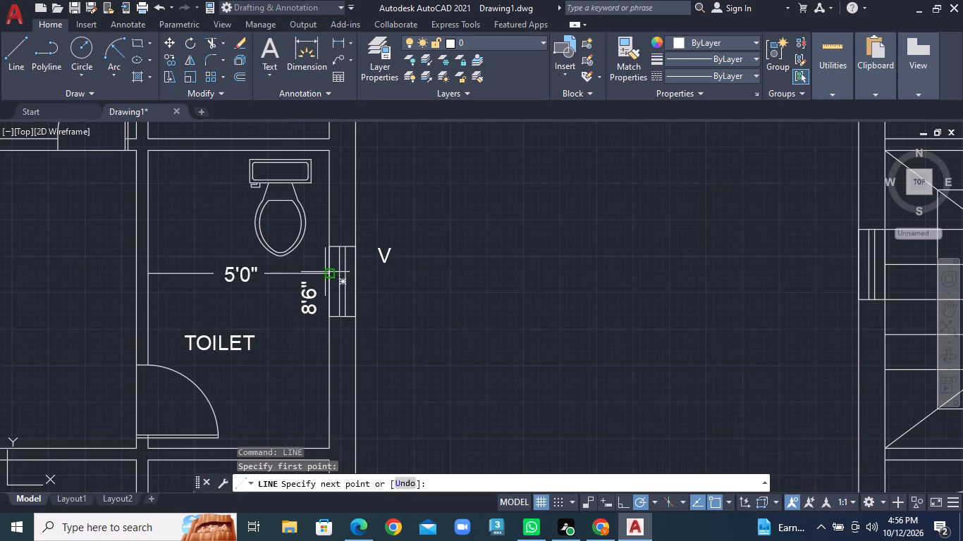
pyautogui.rightClick(325, 272)
pyautogui.click(347, 280)
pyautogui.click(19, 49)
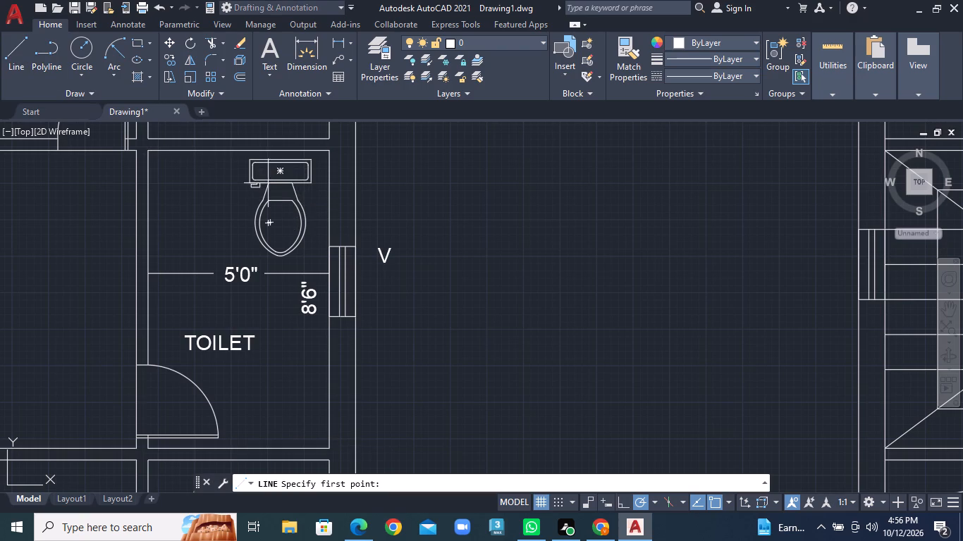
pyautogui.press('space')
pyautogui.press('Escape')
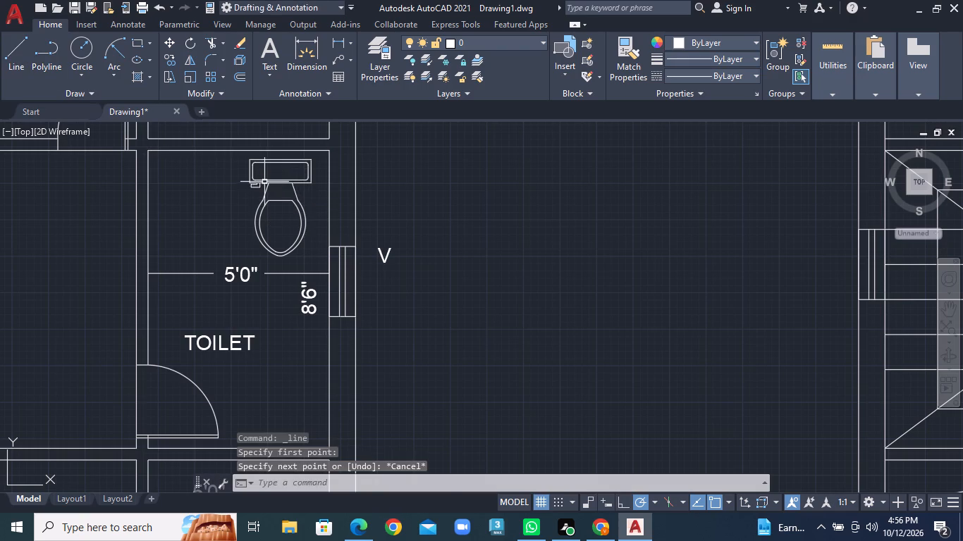
# Move the lower toilet's WC up against the top wall and away from the ventilator wall, clearing space for the 8'6" extension line.
pyautogui.click(266, 179)
pyautogui.rightClick(266, 179)
pyautogui.click(298, 268)
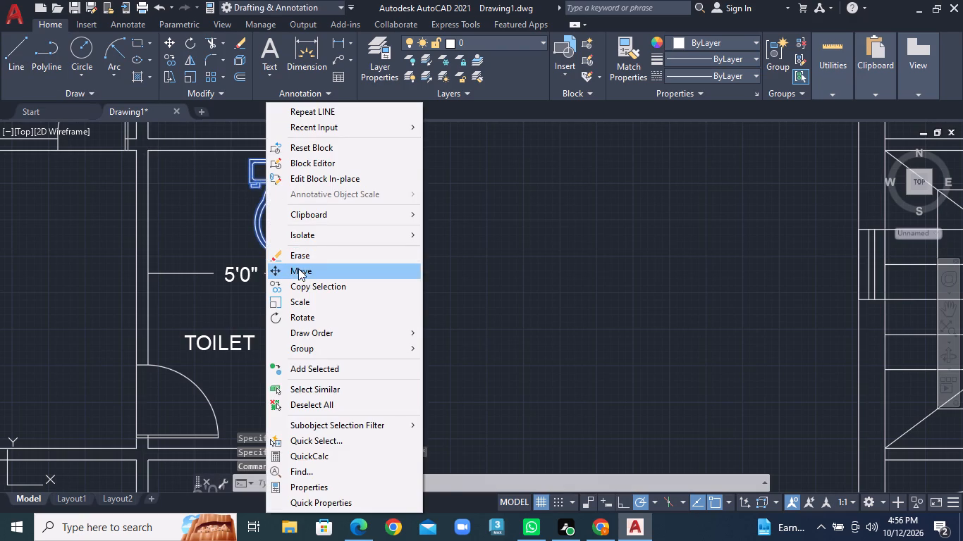
pyautogui.click(277, 161)
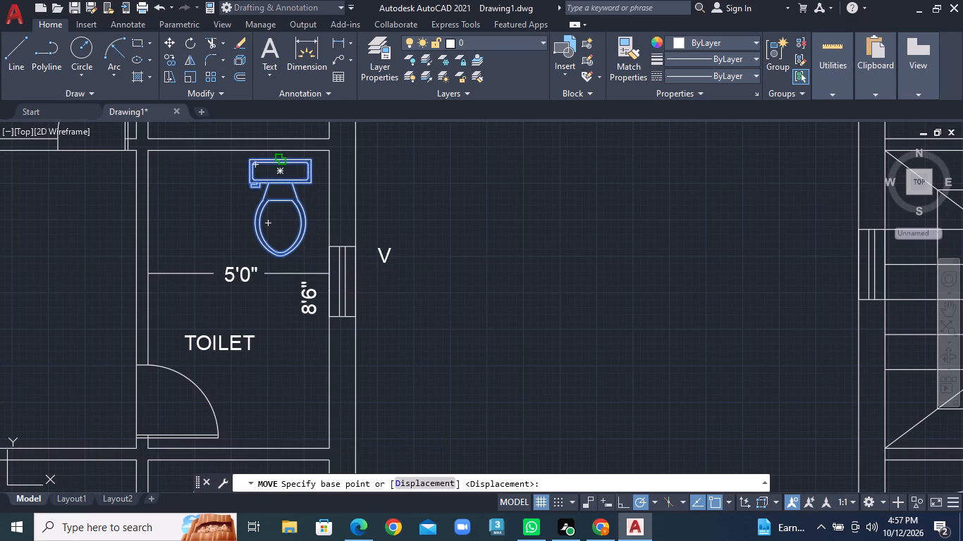
pyautogui.click(257, 153)
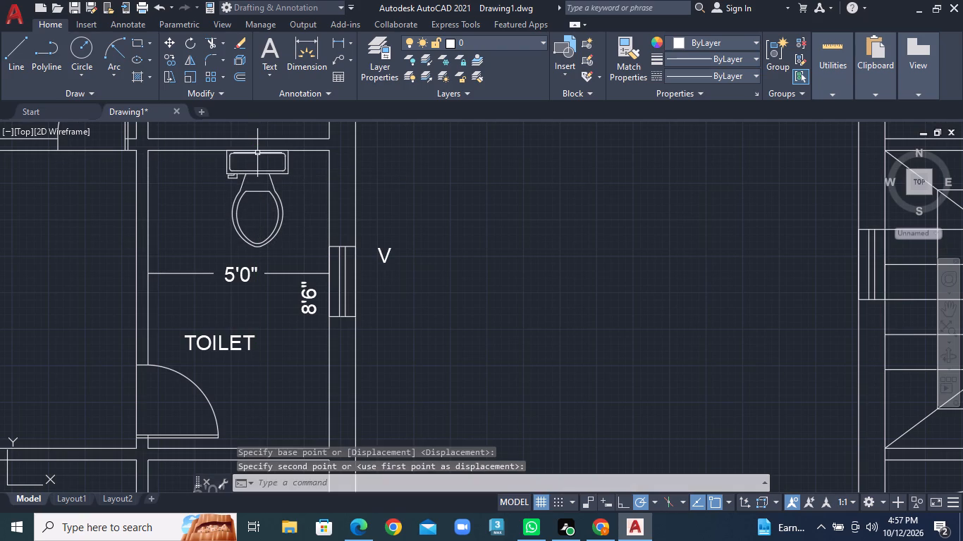
# Draw vertical extension lines above and below the 8'6" text to the top and bottom walls of the lower toilet.
pyautogui.click(25, 66)
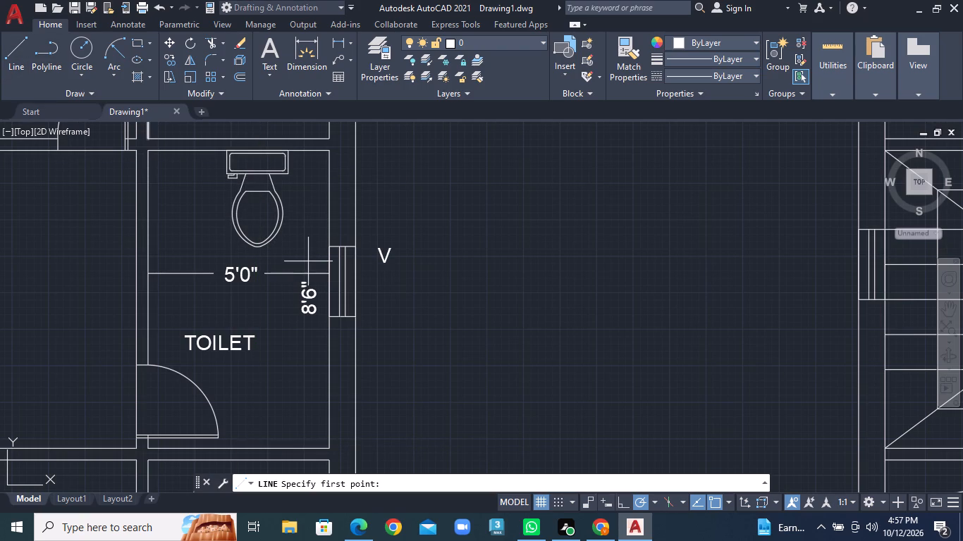
pyautogui.click(307, 268)
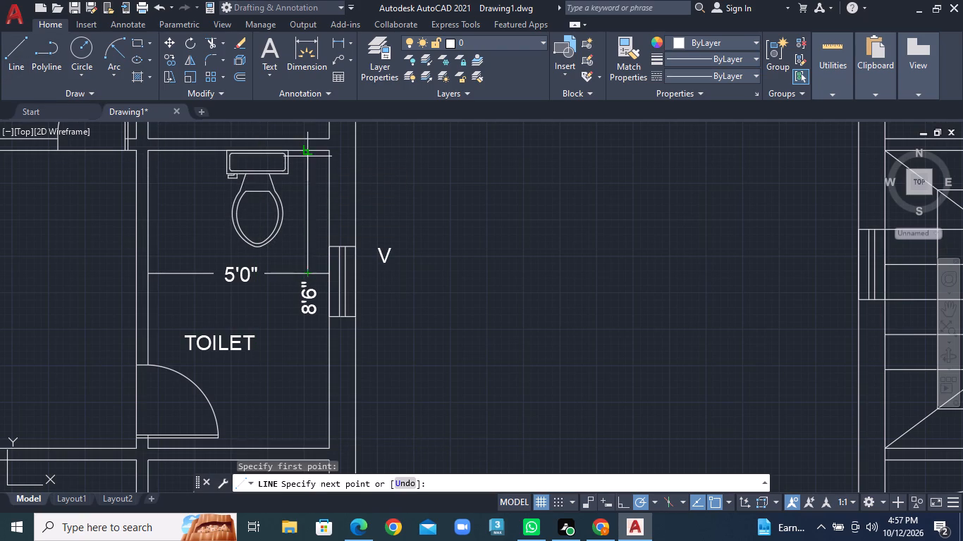
pyautogui.click(307, 156)
pyautogui.rightClick(307, 156)
pyautogui.click(316, 163)
pyautogui.click(9, 56)
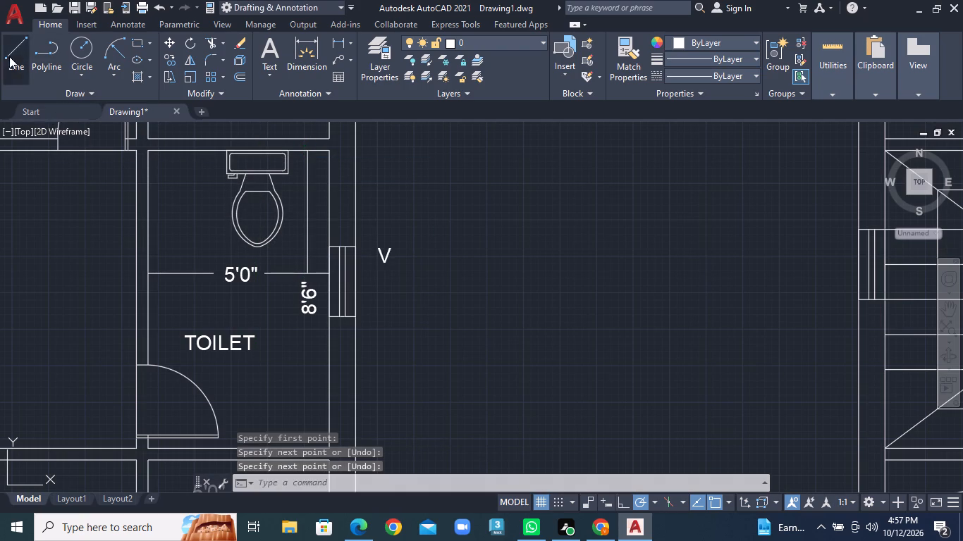
pyautogui.click(305, 324)
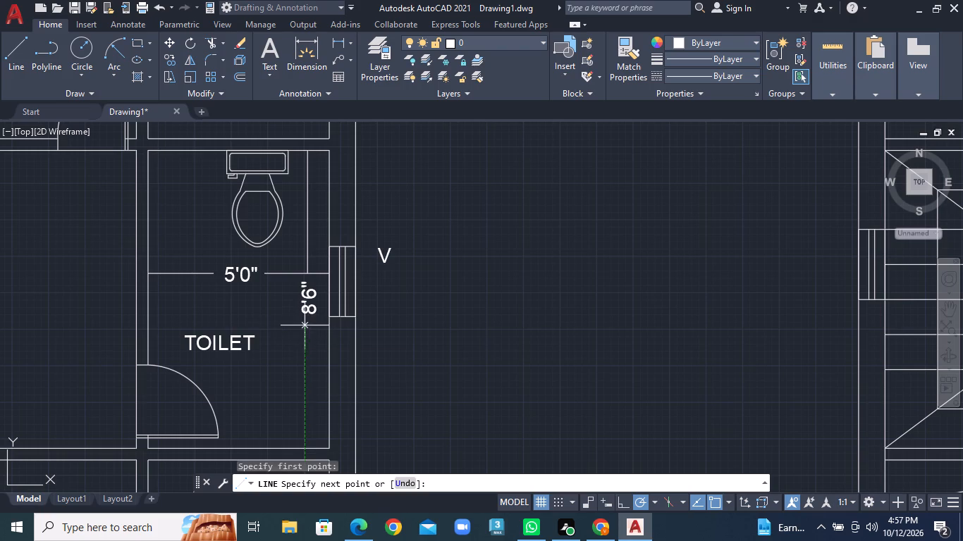
pyautogui.click(304, 448)
pyautogui.rightClick(304, 448)
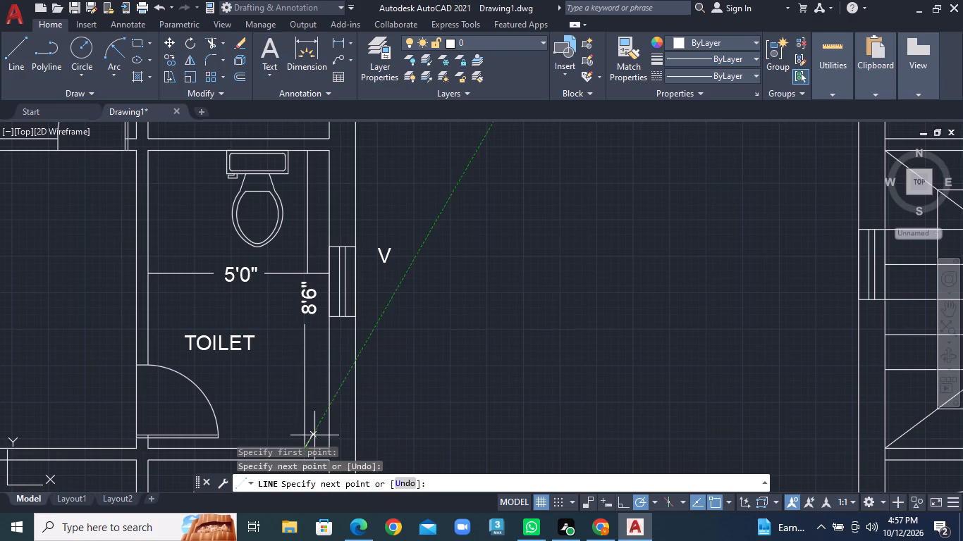
pyautogui.rightClick(336, 389)
pyautogui.click(384, 236)
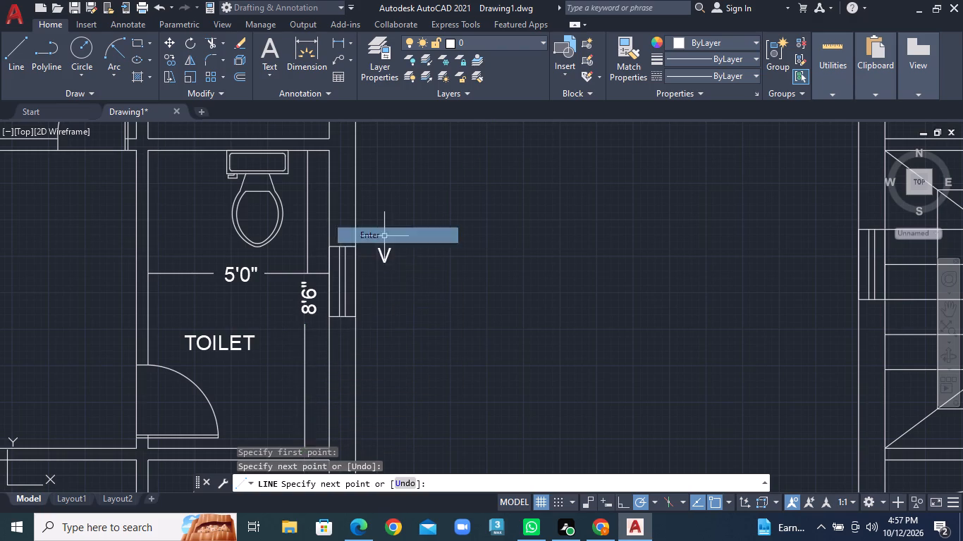
# Draw horizontal extension lines from both sides of the 10'0" text near the main door to the outer wall and the kitchen partition.
pyautogui.scroll(-3, 401, 344)
pyautogui.moveTo(393, 387); pyautogui.dragTo(389, 374, button='middle')
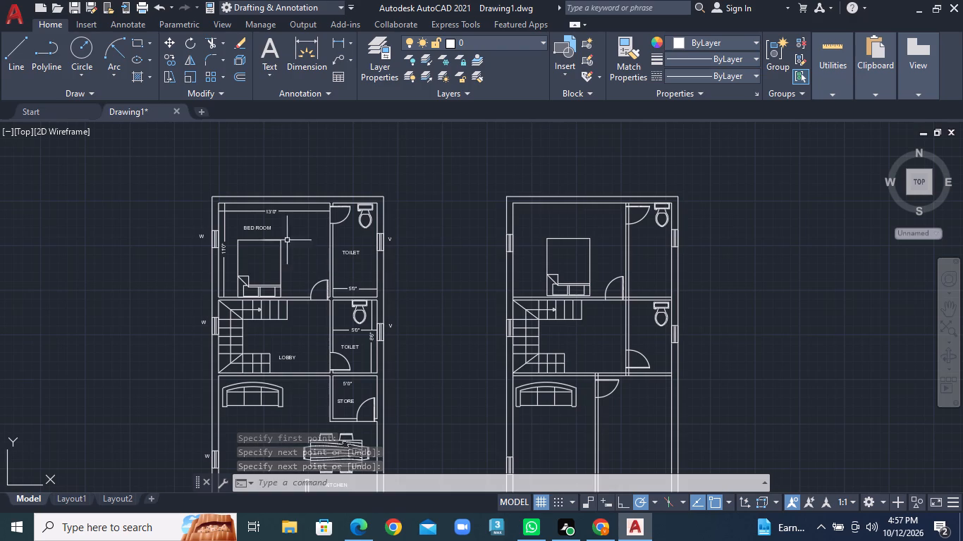
pyautogui.moveTo(288, 344); pyautogui.dragTo(266, 321, button='middle')
pyautogui.scroll(1, 288, 344)
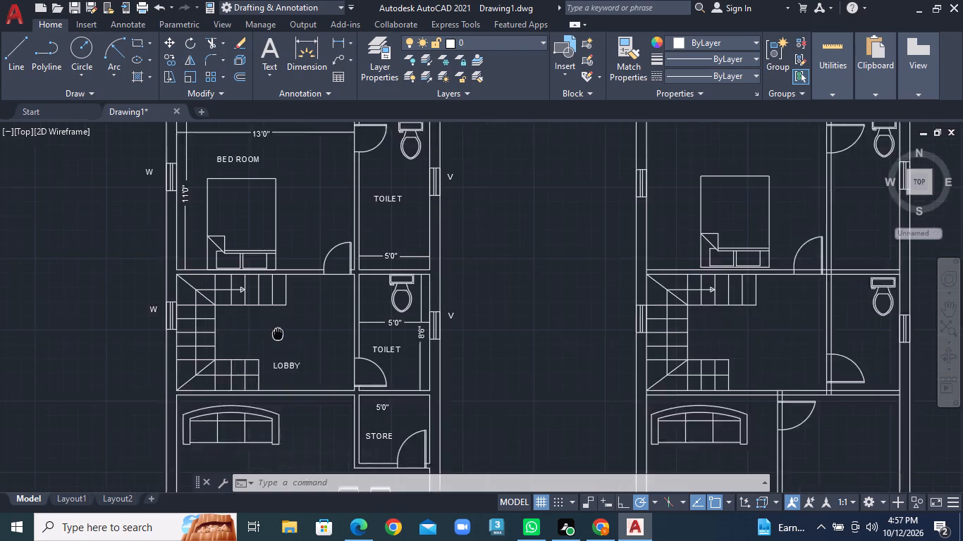
pyautogui.moveTo(266, 321); pyautogui.dragTo(228, 225, button='middle')
pyautogui.moveTo(235, 361); pyautogui.dragTo(232, 305, button='middle')
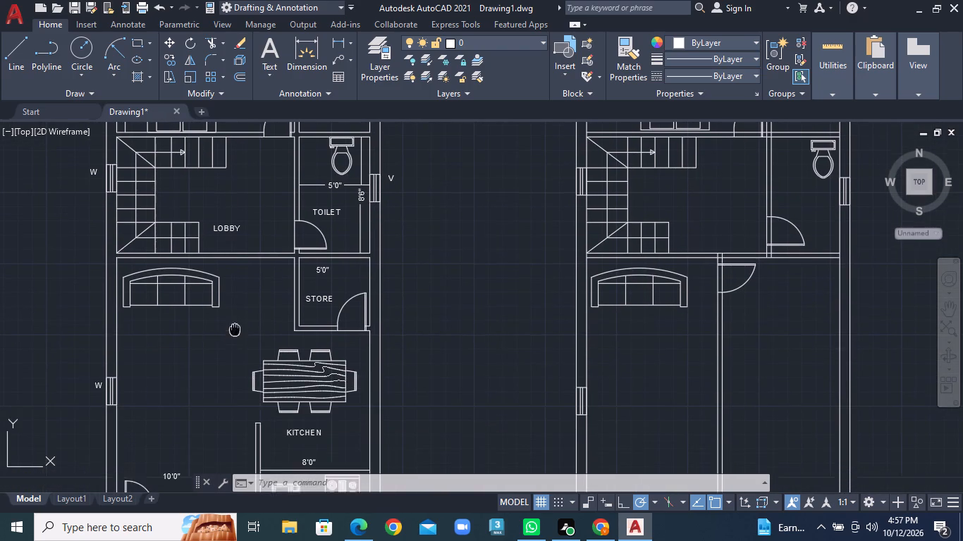
pyautogui.moveTo(232, 305); pyautogui.dragTo(216, 212, button='middle')
pyautogui.moveTo(164, 342); pyautogui.dragTo(164, 290, button='middle')
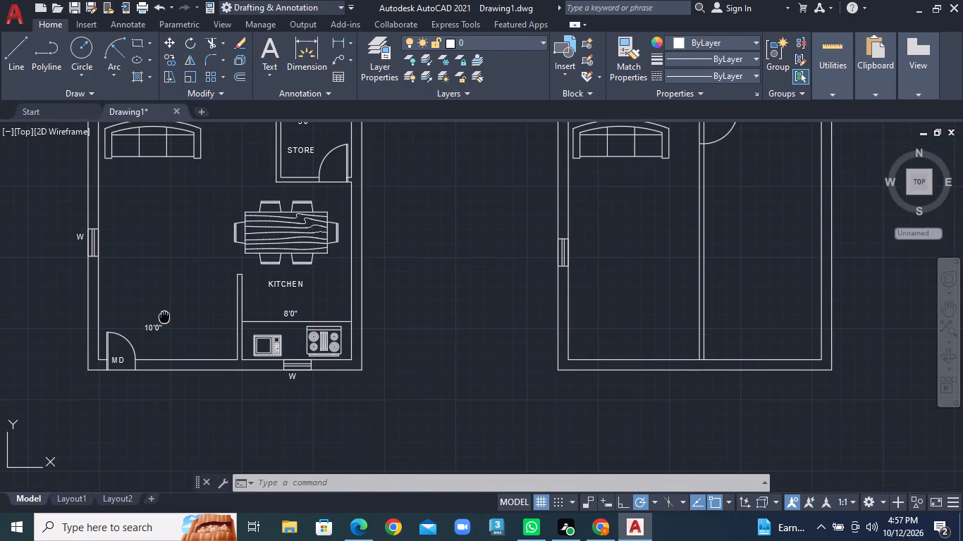
pyautogui.moveTo(164, 290); pyautogui.dragTo(164, 273, button='middle')
pyautogui.scroll(2, 160, 290)
pyautogui.click(17, 56)
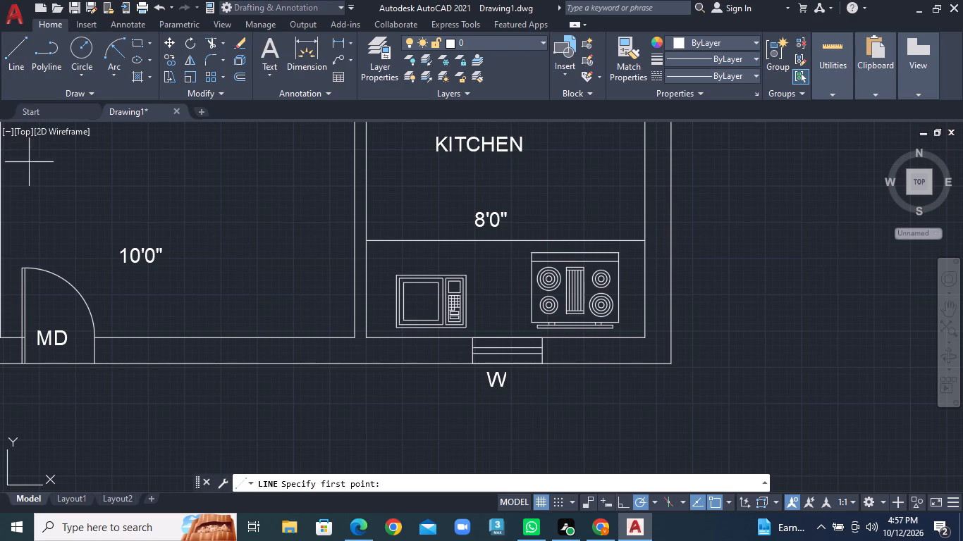
pyautogui.moveTo(57, 228); pyautogui.dragTo(149, 235, button='middle')
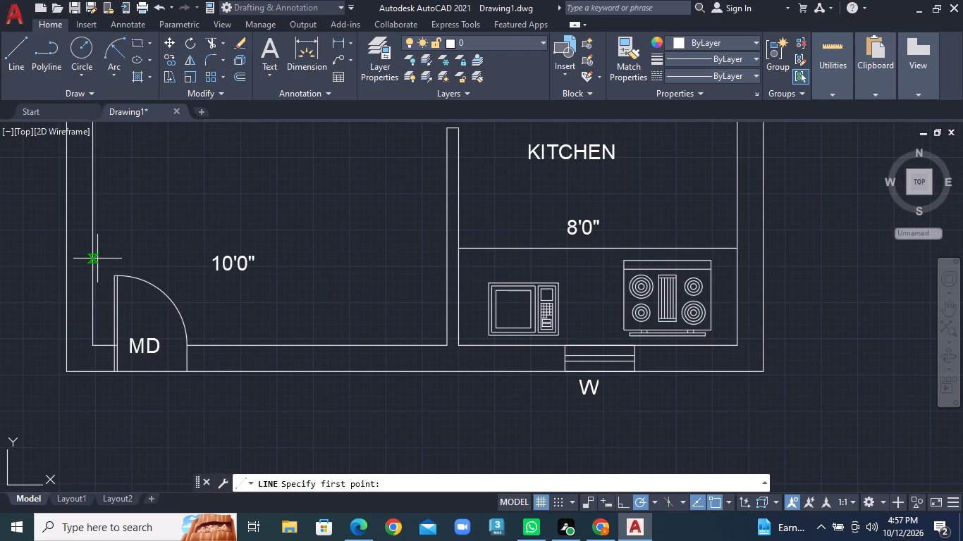
pyautogui.click(91, 260)
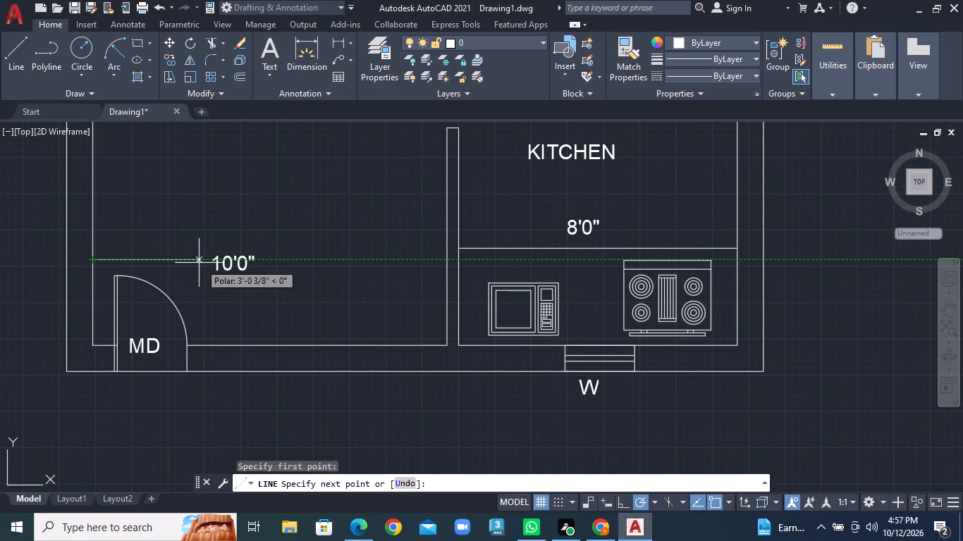
pyautogui.click(205, 263)
pyautogui.rightClick(205, 263)
pyautogui.click(213, 267)
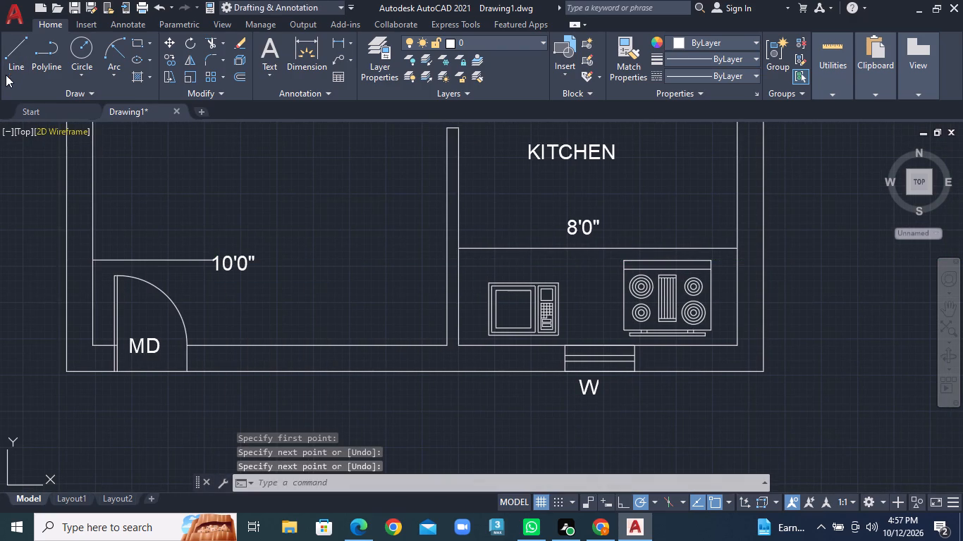
pyautogui.click(8, 63)
pyautogui.click(264, 263)
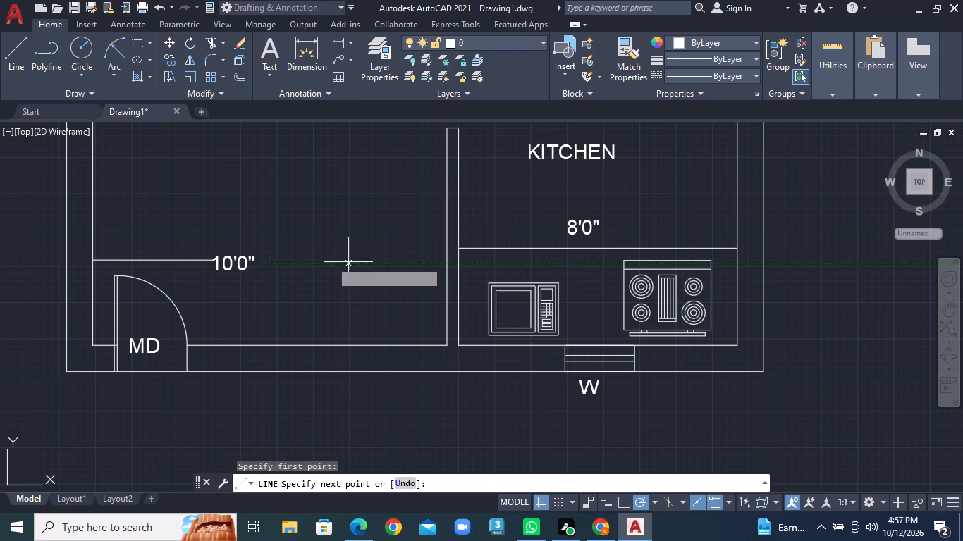
pyautogui.click(445, 266)
pyautogui.rightClick(445, 266)
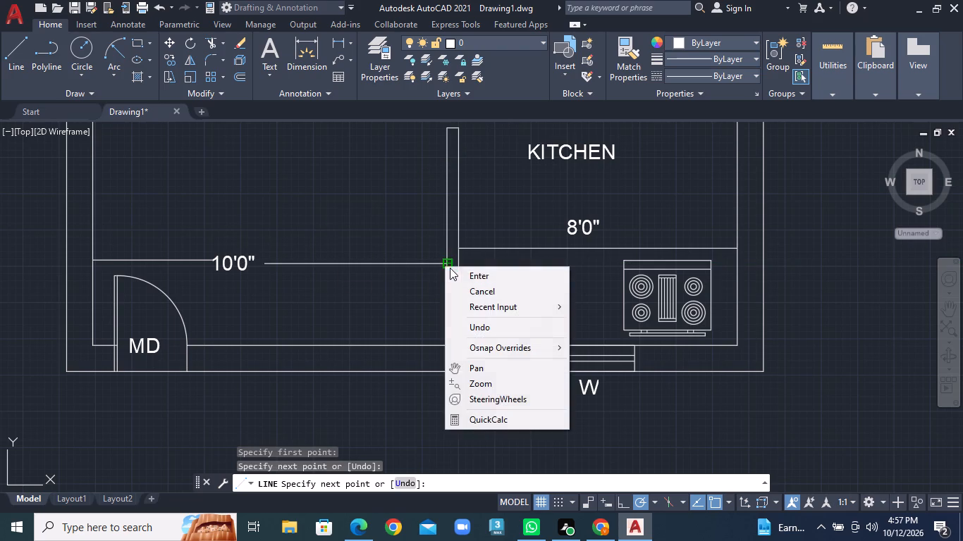
pyautogui.click(453, 271)
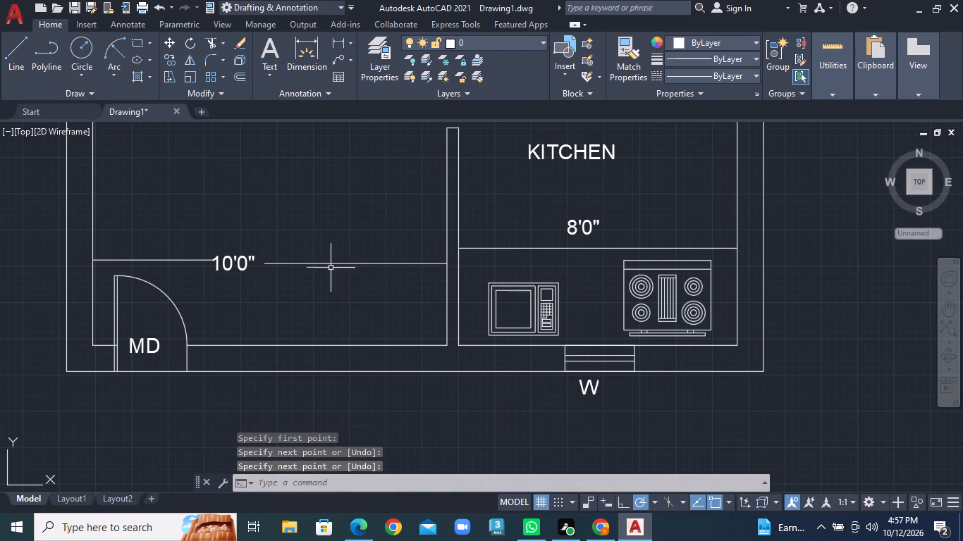
# Draw horizontal extension lines from both sides of the kitchen's 8'0" text to the partition and the outer wall.
pyautogui.moveTo(563, 269); pyautogui.dragTo(395, 299, button='middle')
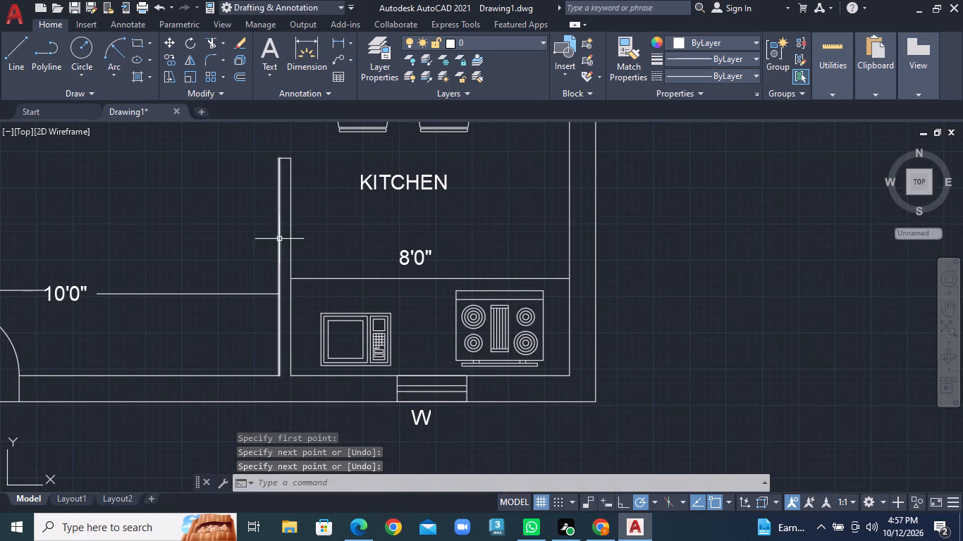
pyautogui.rightClick(271, 235)
pyautogui.click(304, 244)
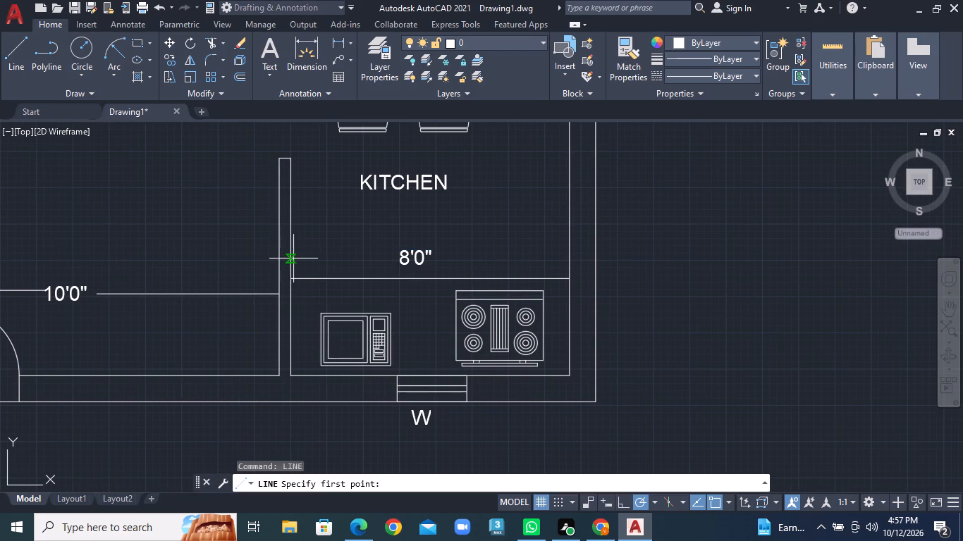
pyautogui.click(293, 259)
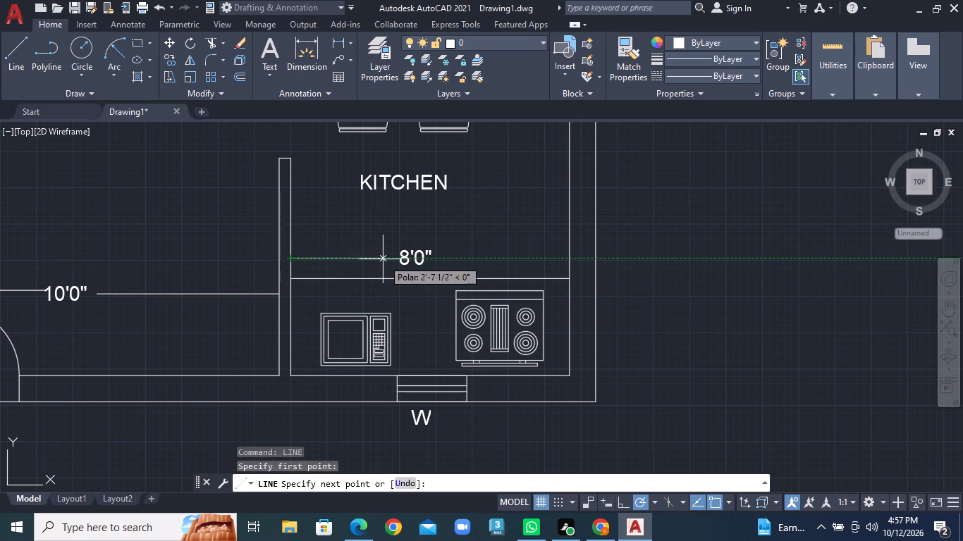
pyautogui.click(385, 259)
pyautogui.rightClick(385, 259)
pyautogui.click(393, 263)
pyautogui.rightClick(257, 251)
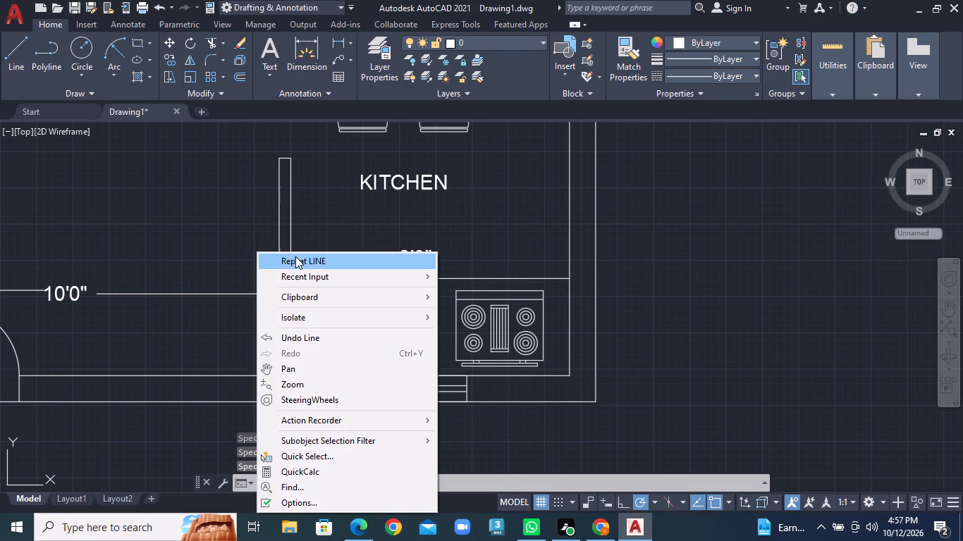
pyautogui.click(298, 259)
pyautogui.click(442, 259)
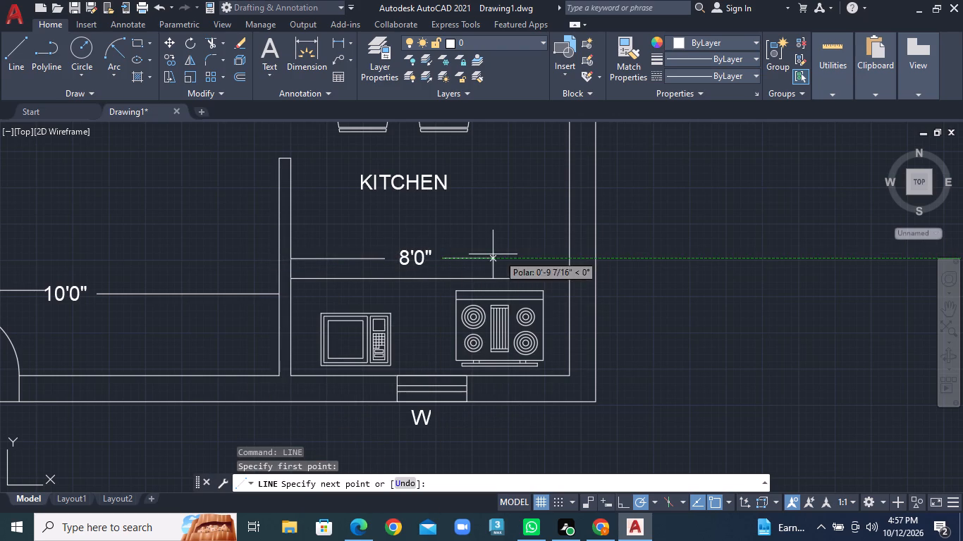
pyautogui.click(568, 254)
pyautogui.rightClick(568, 254)
pyautogui.click(575, 259)
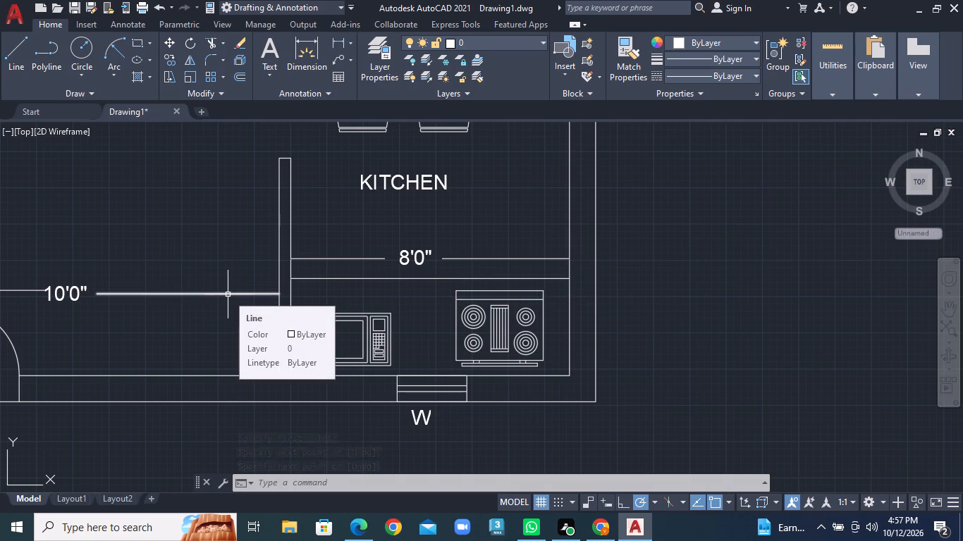
# Move the LOBBY text slightly down and away from the stairs, toward the toilet door.
pyautogui.scroll(-5, 209, 268)
pyautogui.moveTo(242, 287); pyautogui.dragTo(353, 330, button='middle')
pyautogui.moveTo(249, 211); pyautogui.dragTo(220, 381, button='middle')
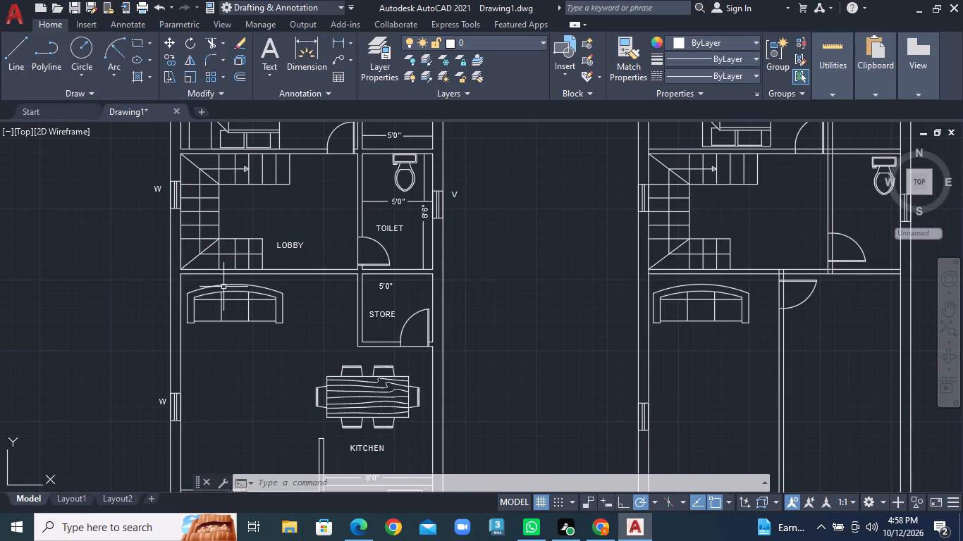
pyautogui.moveTo(268, 225); pyautogui.dragTo(218, 275, button='middle')
pyautogui.scroll(-1, 251, 304)
pyautogui.scroll(2, 251, 304)
pyautogui.click(230, 292)
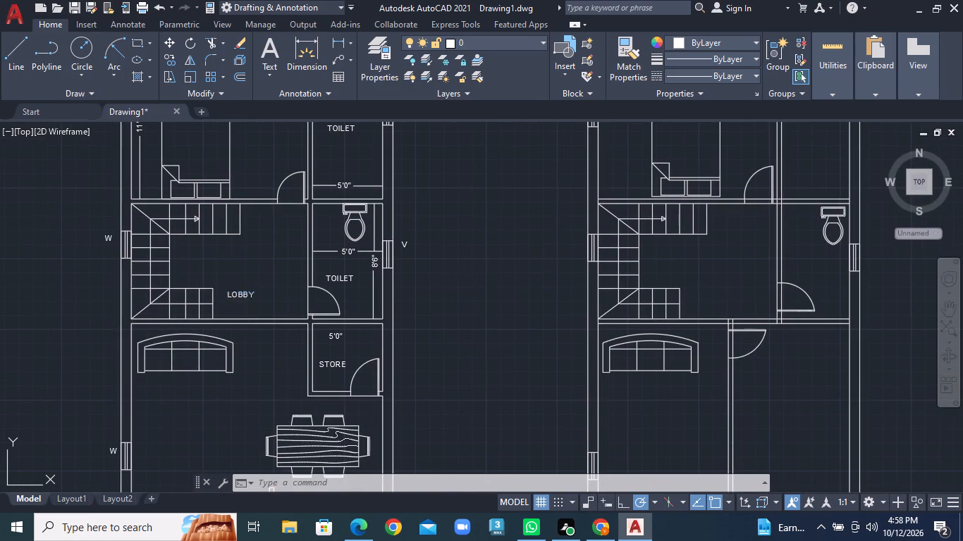
pyautogui.rightClick(236, 294)
pyautogui.click(271, 267)
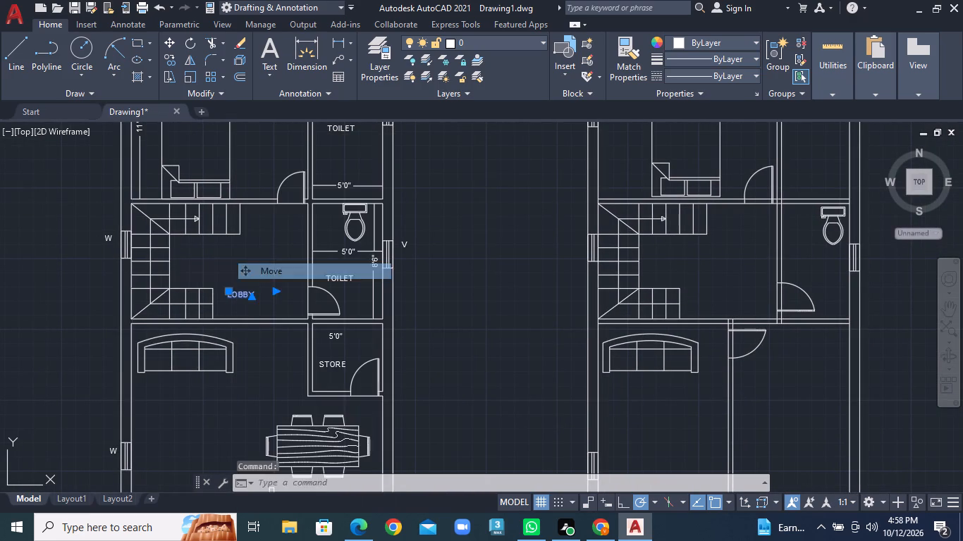
pyautogui.click(242, 293)
pyautogui.click(245, 300)
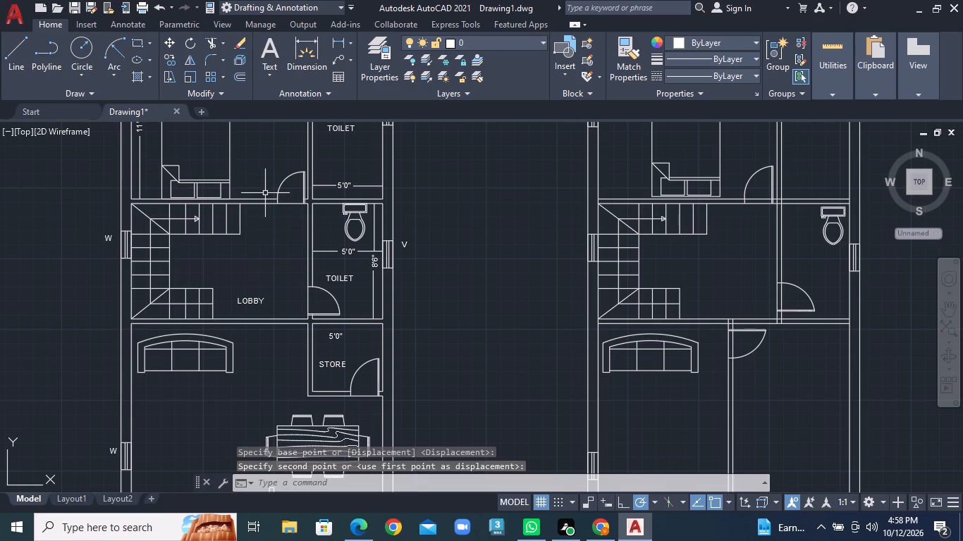
# Move the lower toilet's V mark closer to the outer wall, level with the middle of its ventilator.
pyautogui.scroll(1, 400, 227)
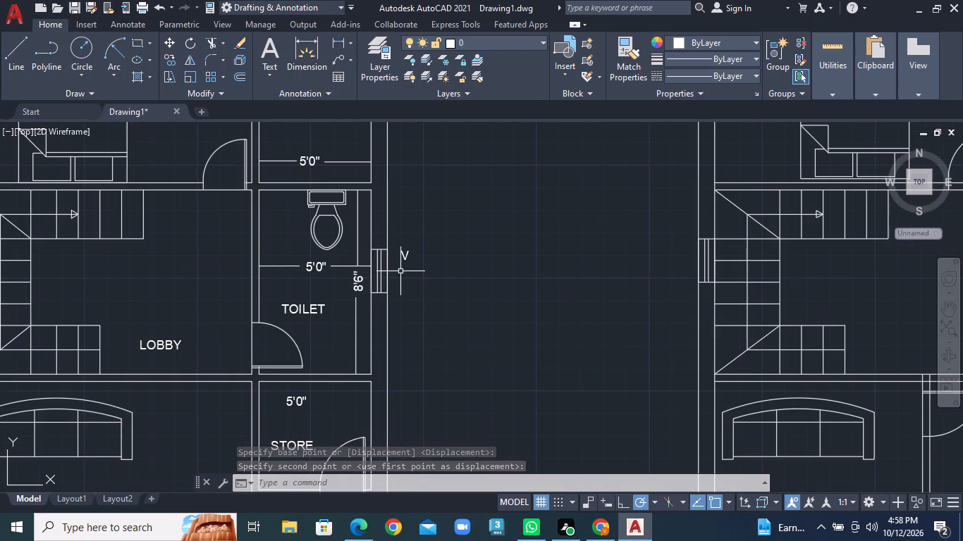
pyautogui.click(403, 256)
pyautogui.scroll(1, 403, 256)
pyautogui.rightClick(403, 256)
pyautogui.click(429, 268)
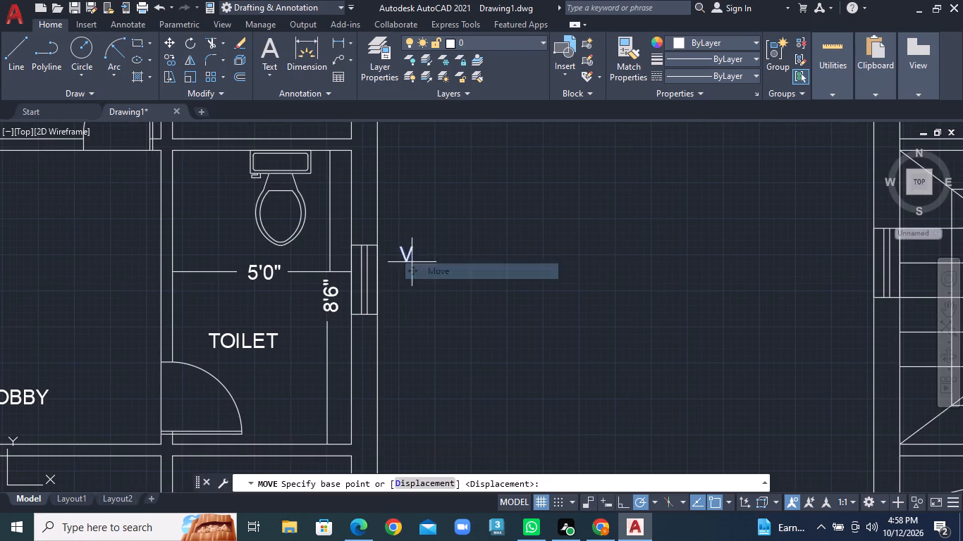
pyautogui.click(409, 257)
pyautogui.click(385, 285)
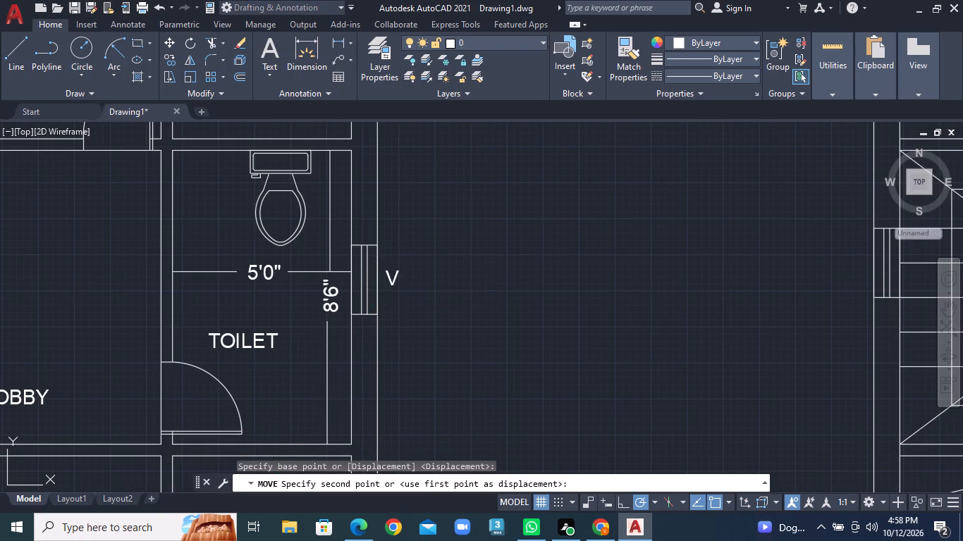
# Move the upper toilet's V mark closer to the outer wall, level with the middle of its ventilator.
pyautogui.scroll(-2, 452, 261)
pyautogui.moveTo(363, 242); pyautogui.dragTo(363, 370, button='middle')
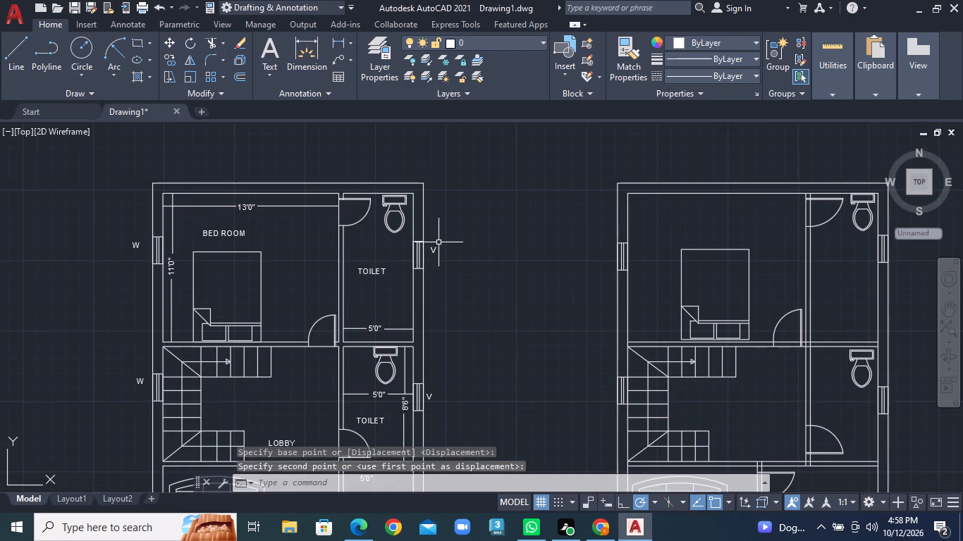
pyautogui.scroll(4, 440, 240)
pyautogui.click(424, 263)
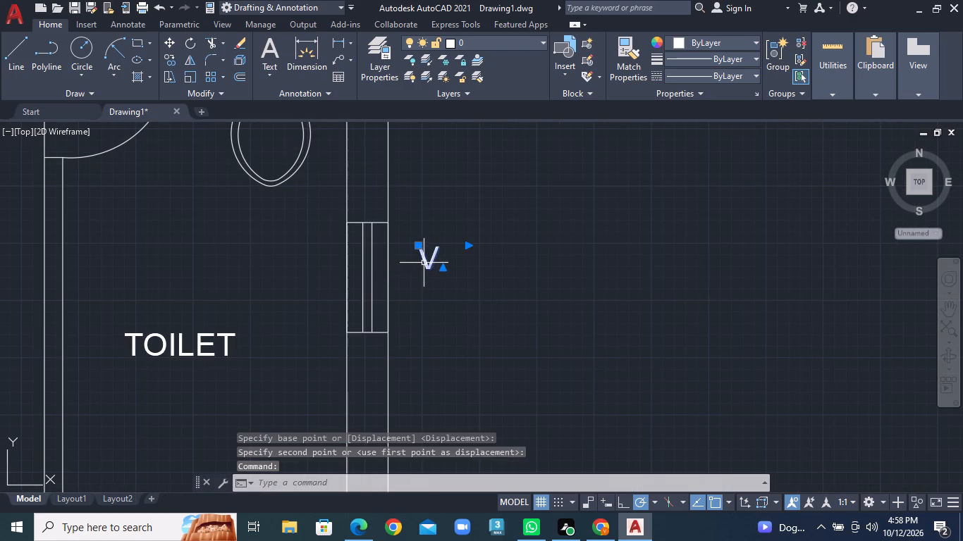
pyautogui.rightClick(424, 263)
pyautogui.click(450, 275)
pyautogui.click(434, 259)
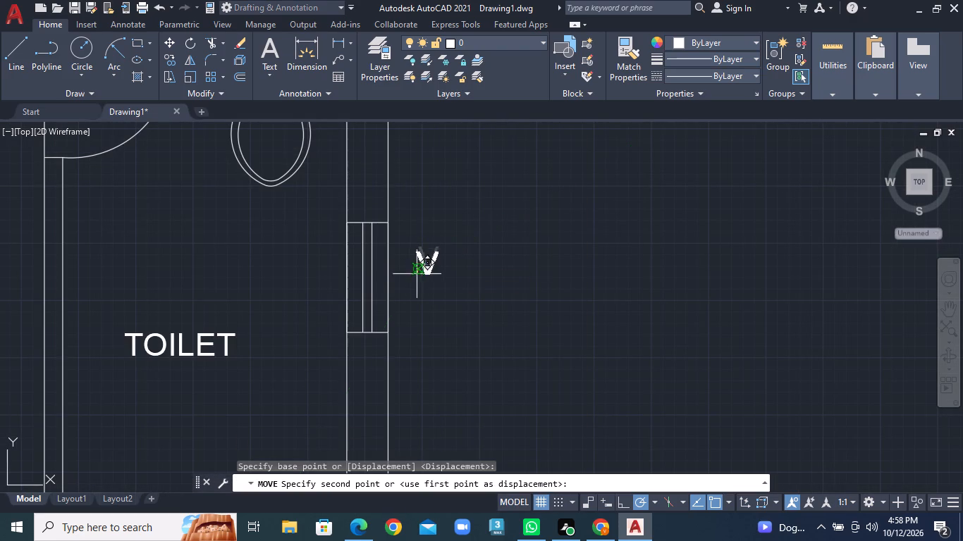
pyautogui.click(407, 285)
# Draw short vertical extension lines, about 1'-9" long, just above the two top outer corners of the left plan.
pyautogui.scroll(-2, 274, 292)
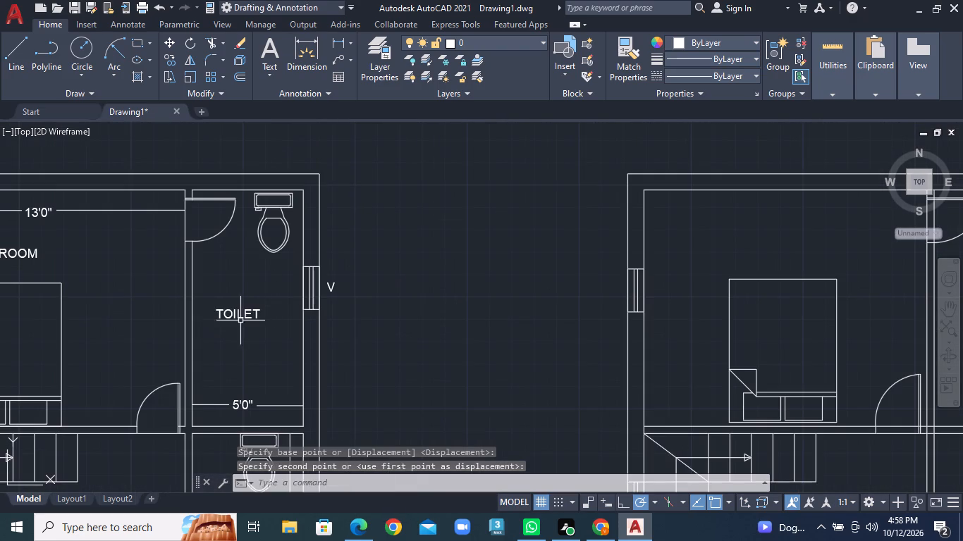
pyautogui.moveTo(194, 249); pyautogui.dragTo(420, 321, button='middle')
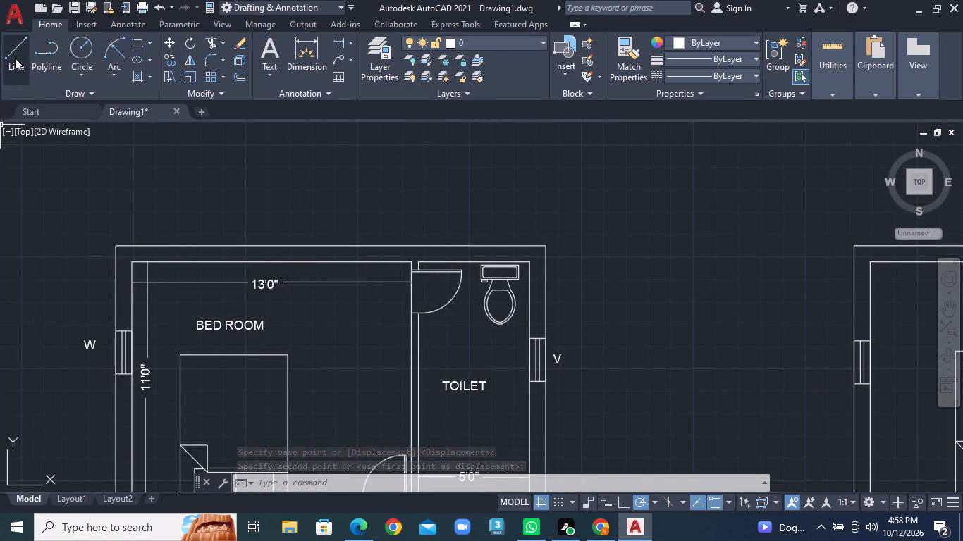
pyautogui.click(15, 58)
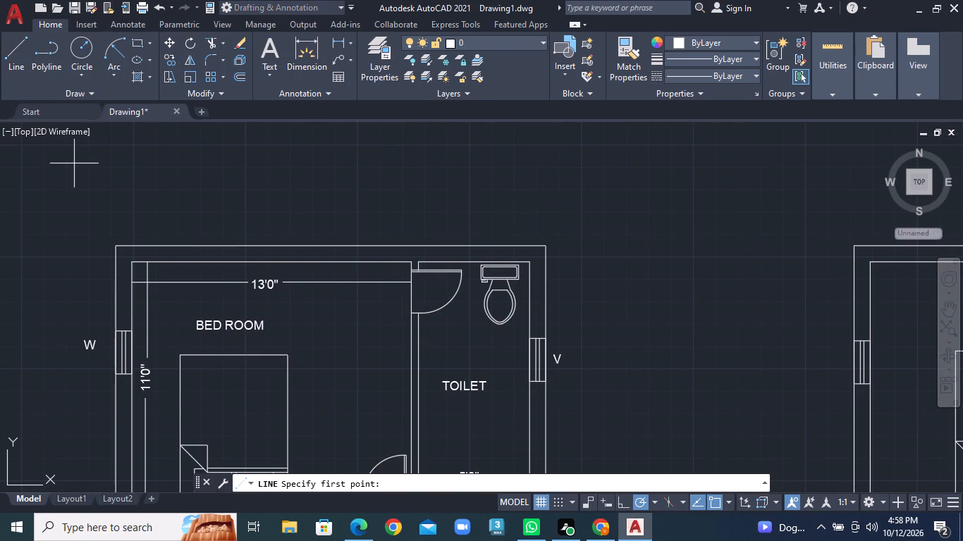
pyautogui.click(114, 234)
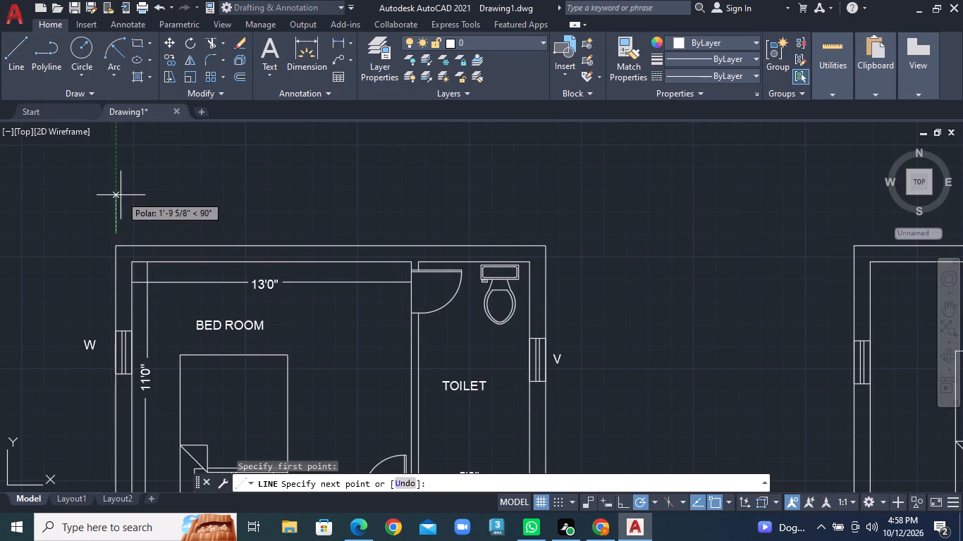
pyautogui.click(121, 195)
pyautogui.rightClick(121, 195)
pyautogui.click(155, 204)
pyautogui.click(12, 61)
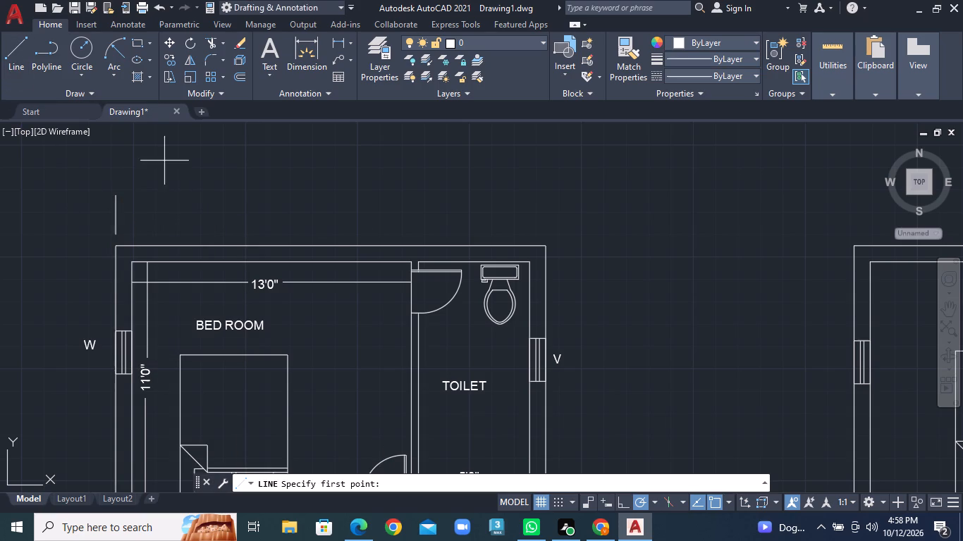
pyautogui.click(548, 232)
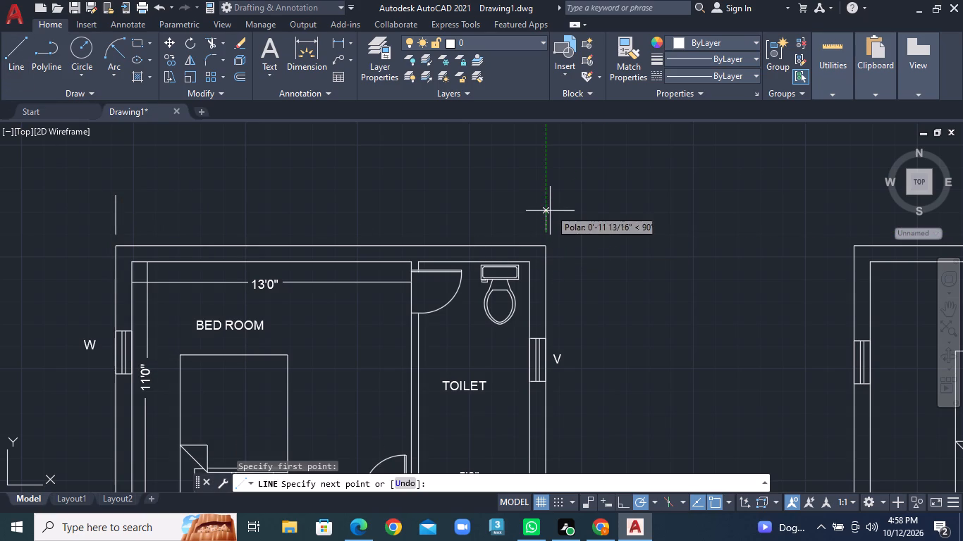
pyautogui.click(550, 197)
pyautogui.rightClick(550, 197)
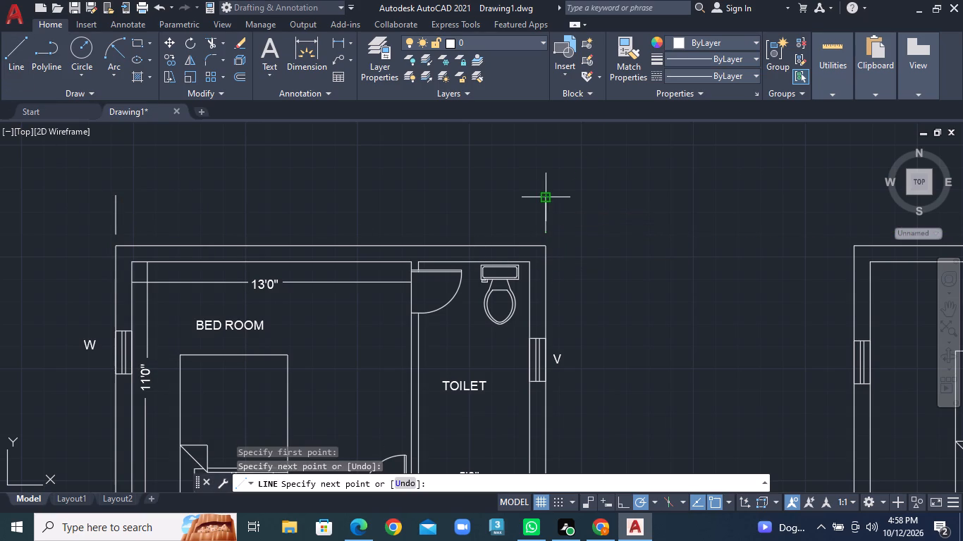
pyautogui.click(579, 209)
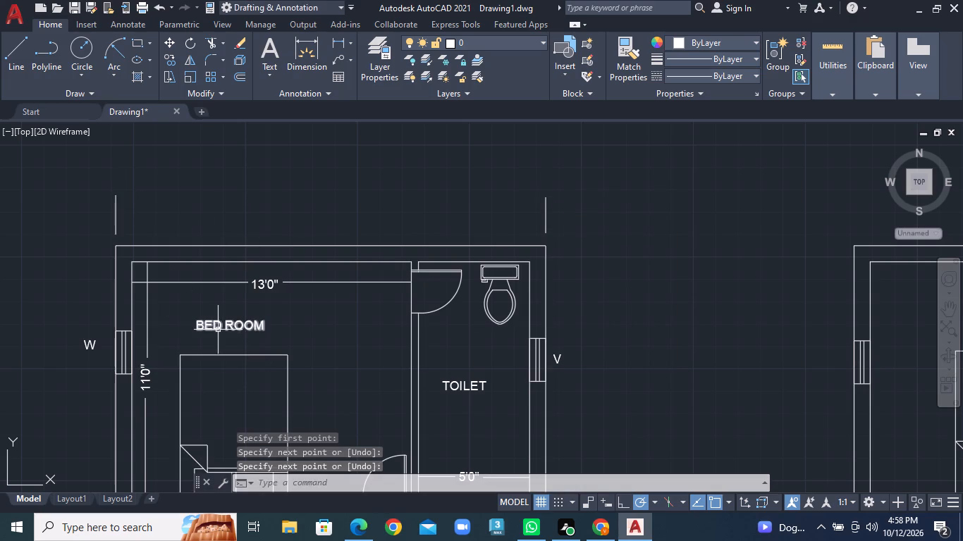
# Add the multiline text 20'0" above the left plan's top wall, between the two vertical extension lines.
pyautogui.write('MT')
pyautogui.press('Return')
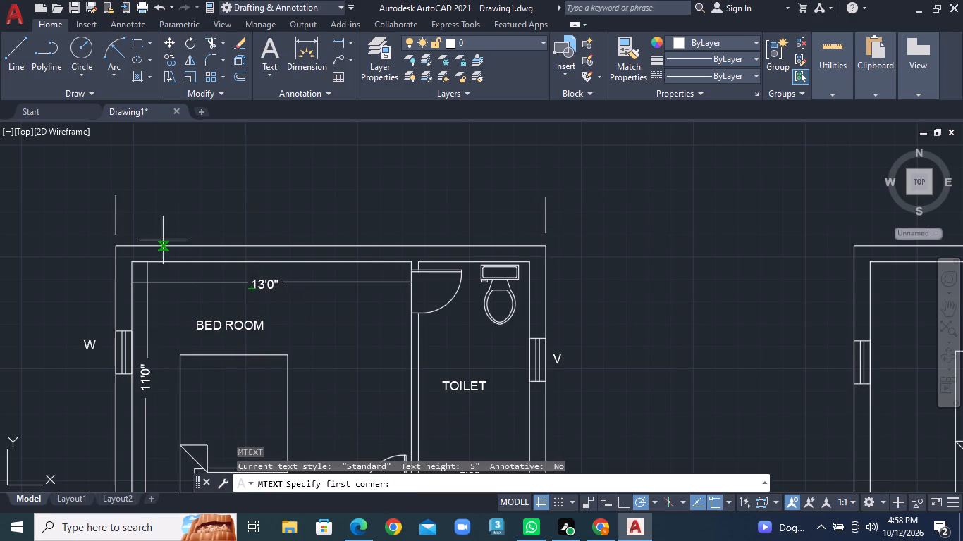
pyautogui.click(290, 209)
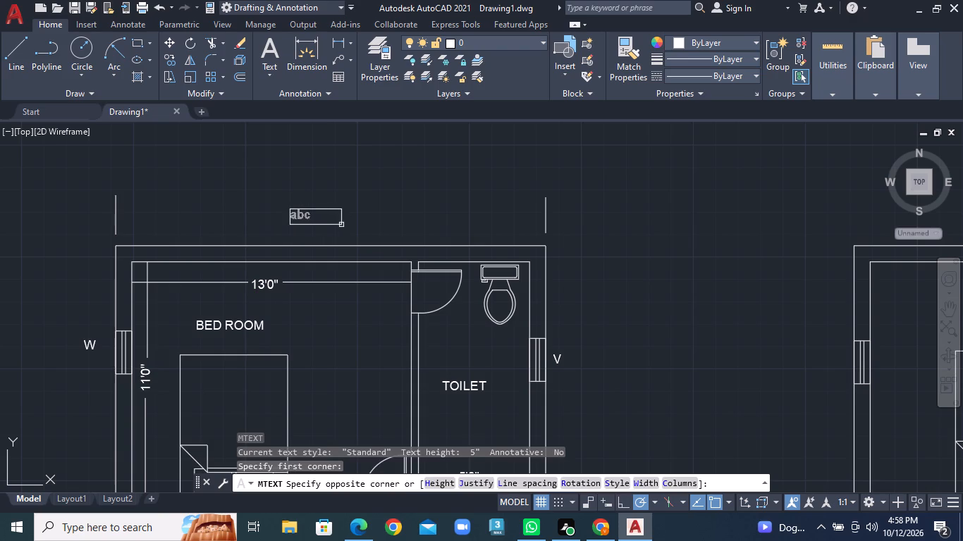
pyautogui.click(341, 228)
pyautogui.write('20\'0"')
pyautogui.click(351, 224)
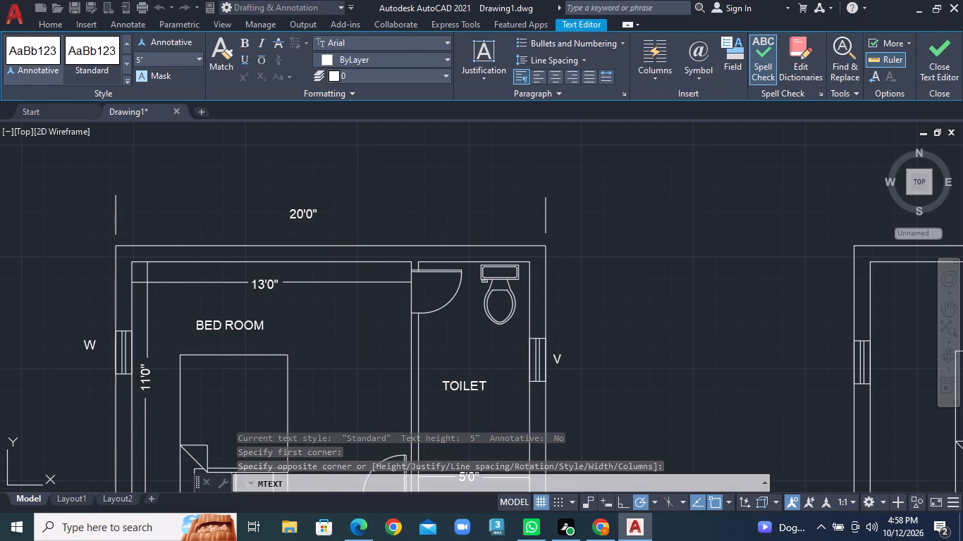
# Draw the overall width dimension line in two pieces, one from each extension line up to the 20'0" text.
pyautogui.click(13, 74)
pyautogui.scroll(-1, 13, 74)
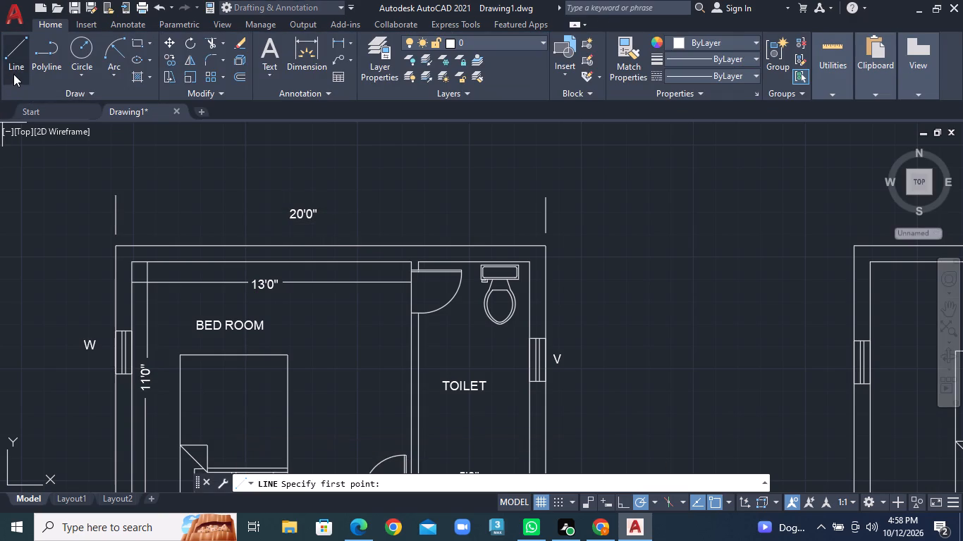
pyautogui.click(116, 215)
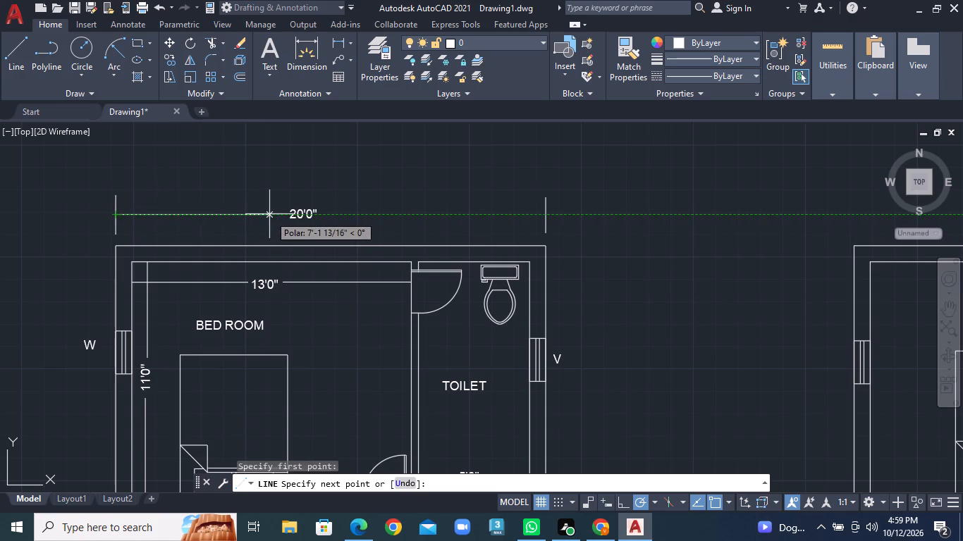
pyautogui.click(281, 214)
pyautogui.scroll(1, 281, 214)
pyautogui.rightClick(281, 214)
pyautogui.click(299, 221)
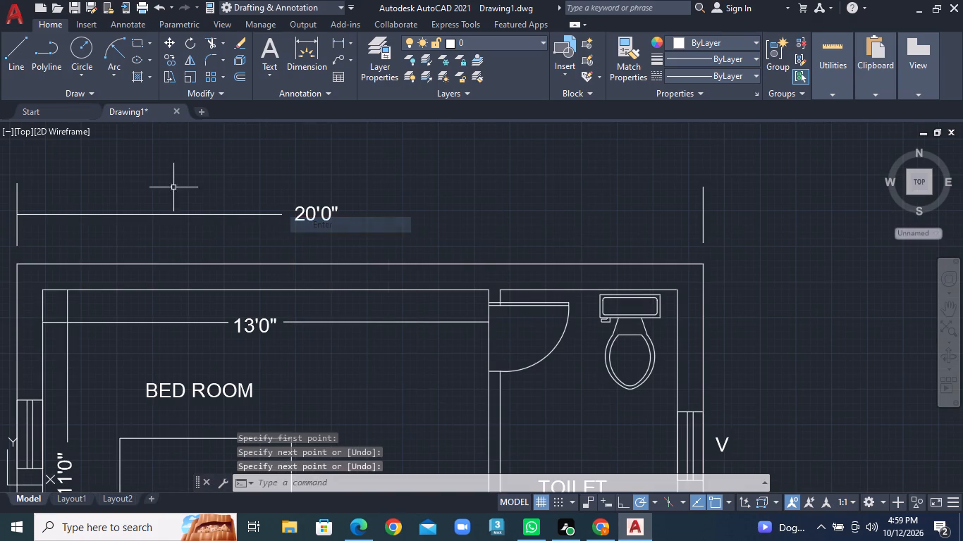
pyautogui.click(9, 42)
pyautogui.scroll(-1, 226, 147)
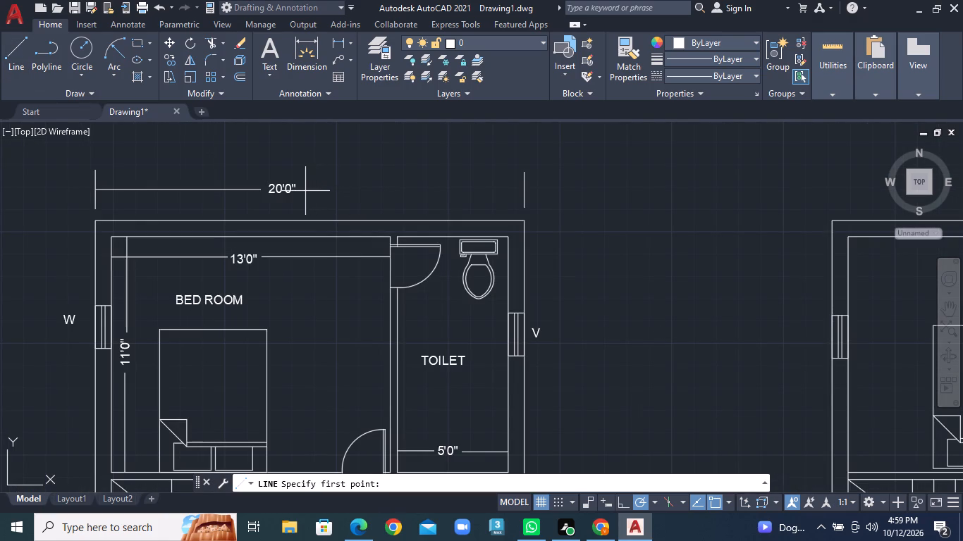
pyautogui.click(305, 191)
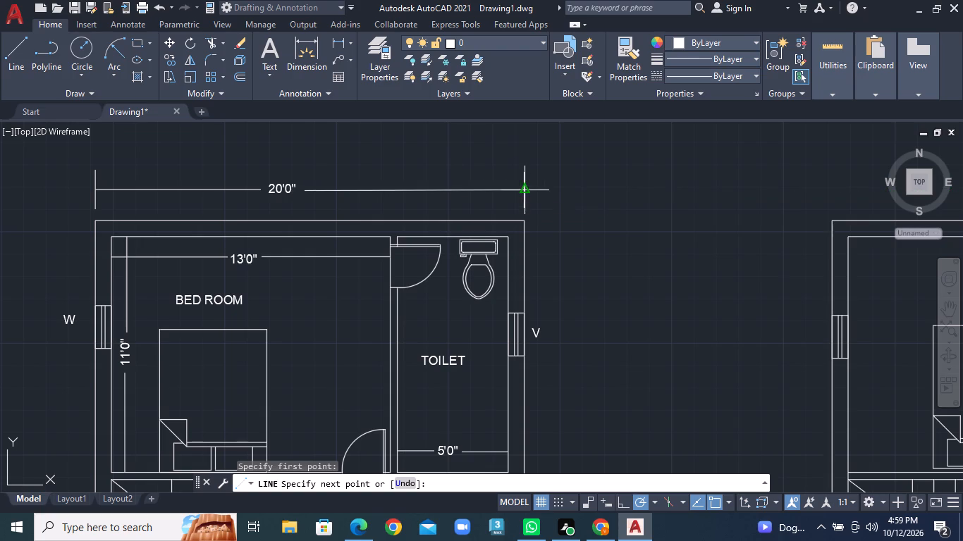
pyautogui.click(522, 187)
pyautogui.scroll(1, 522, 187)
pyautogui.rightClick(522, 187)
pyautogui.click(544, 194)
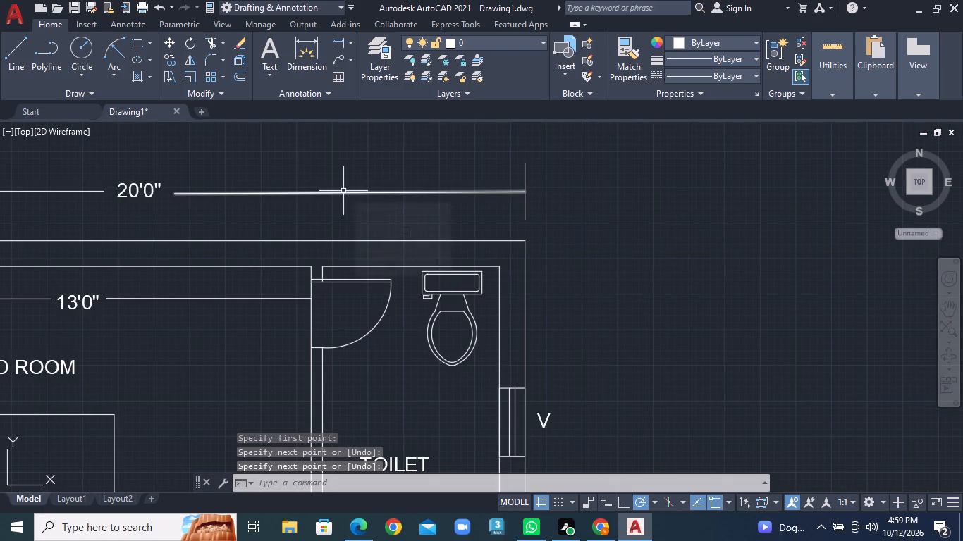
# Draw a closed triangular arrowhead with lines at the left end of the 20'0" dimension line, its tip touching the extension line.
pyautogui.scroll(-1, 338, 201)
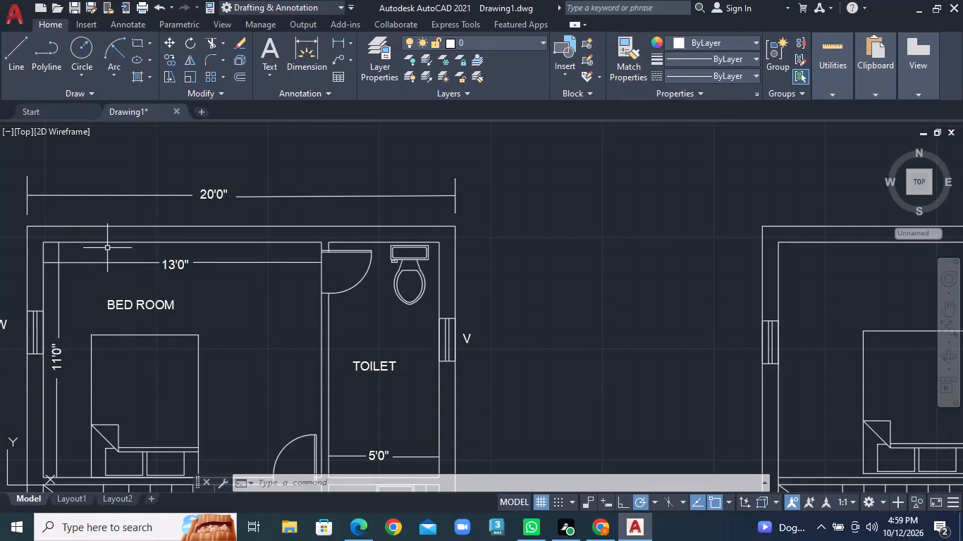
pyautogui.moveTo(37, 182); pyautogui.dragTo(185, 232, button='middle')
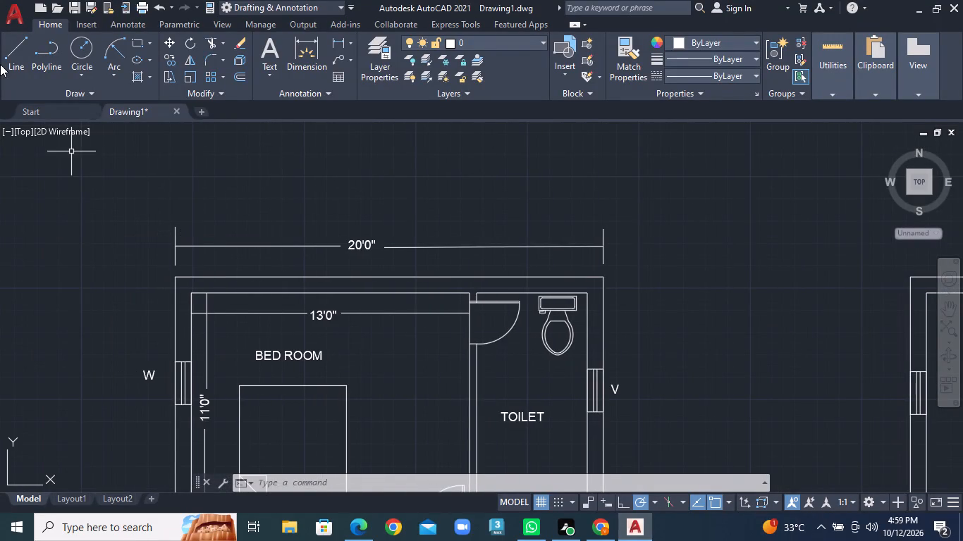
pyautogui.click(1, 63)
pyautogui.scroll(3, 262, 264)
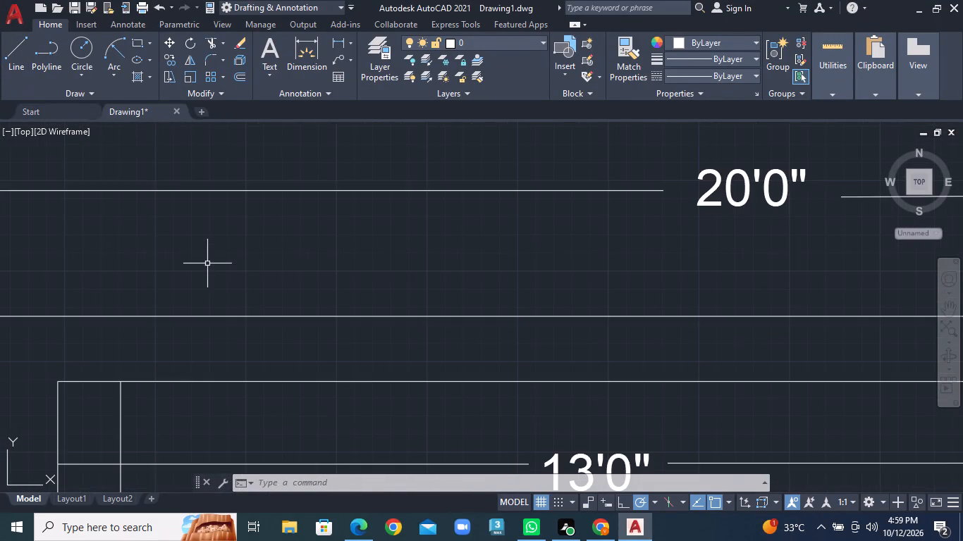
pyautogui.moveTo(195, 261); pyautogui.dragTo(346, 274, button='middle')
pyautogui.moveTo(204, 237); pyautogui.dragTo(262, 302, button='middle')
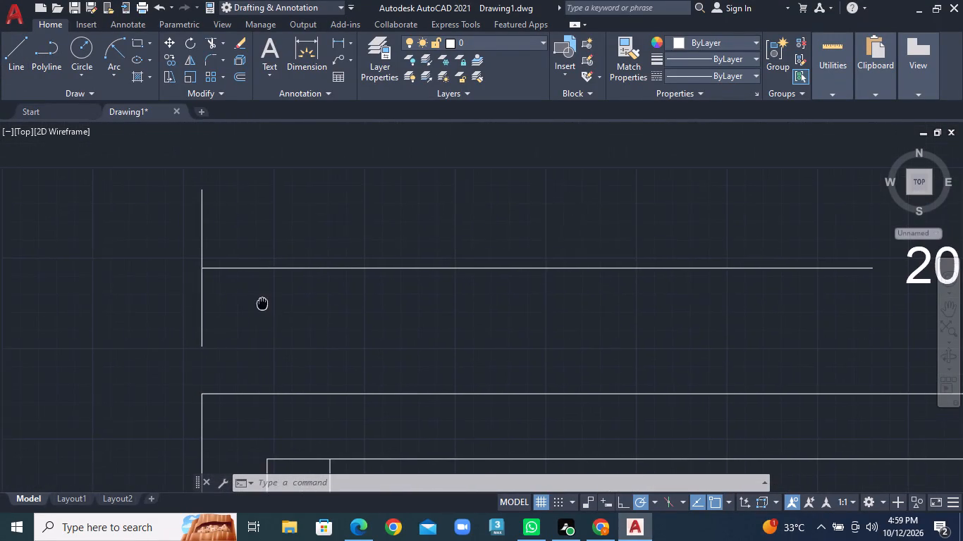
pyautogui.click(15, 63)
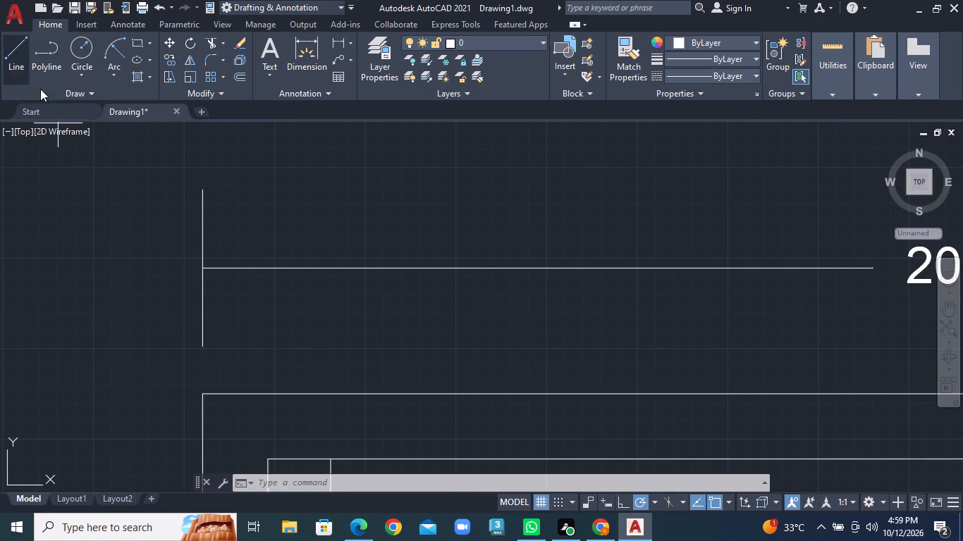
pyautogui.click(236, 254)
pyautogui.click(198, 270)
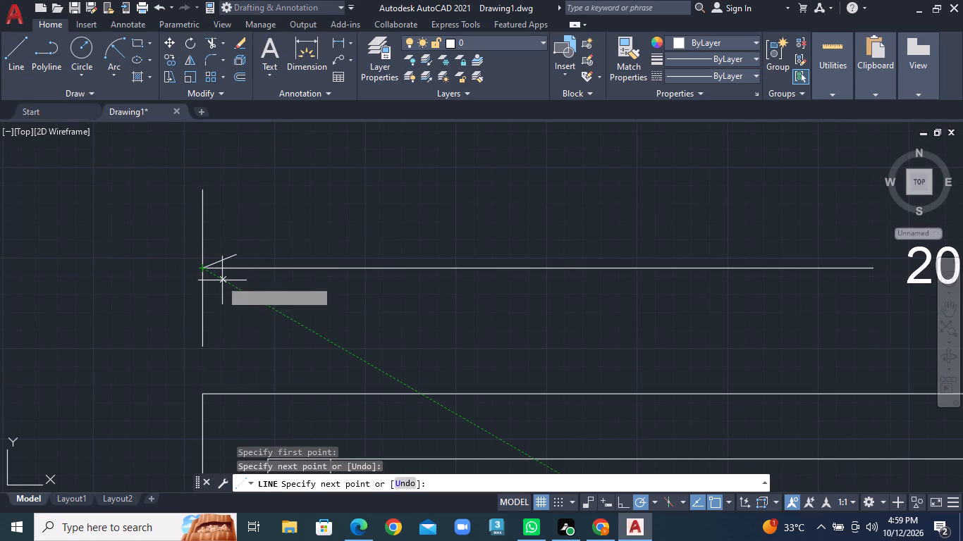
pyautogui.click(235, 288)
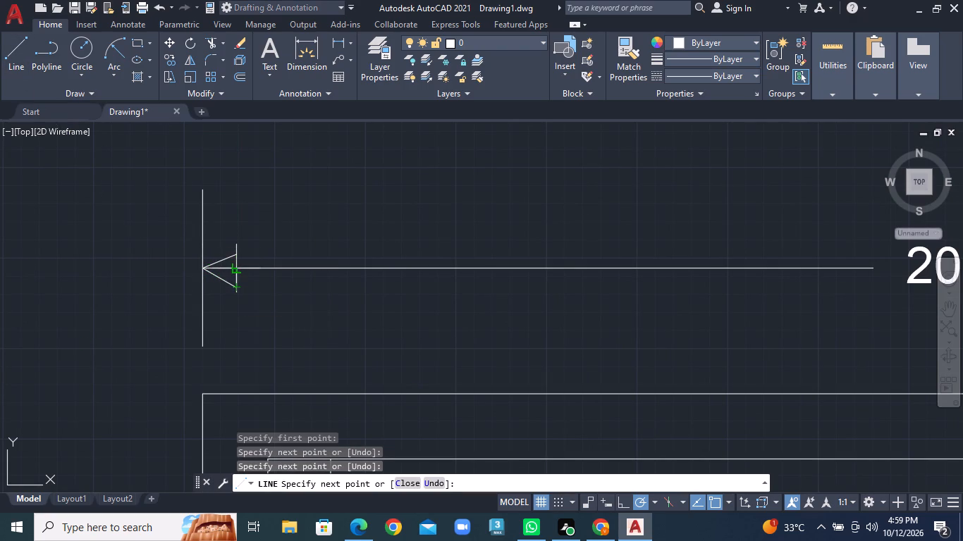
pyautogui.click(237, 254)
pyautogui.rightClick(237, 254)
pyautogui.click(268, 267)
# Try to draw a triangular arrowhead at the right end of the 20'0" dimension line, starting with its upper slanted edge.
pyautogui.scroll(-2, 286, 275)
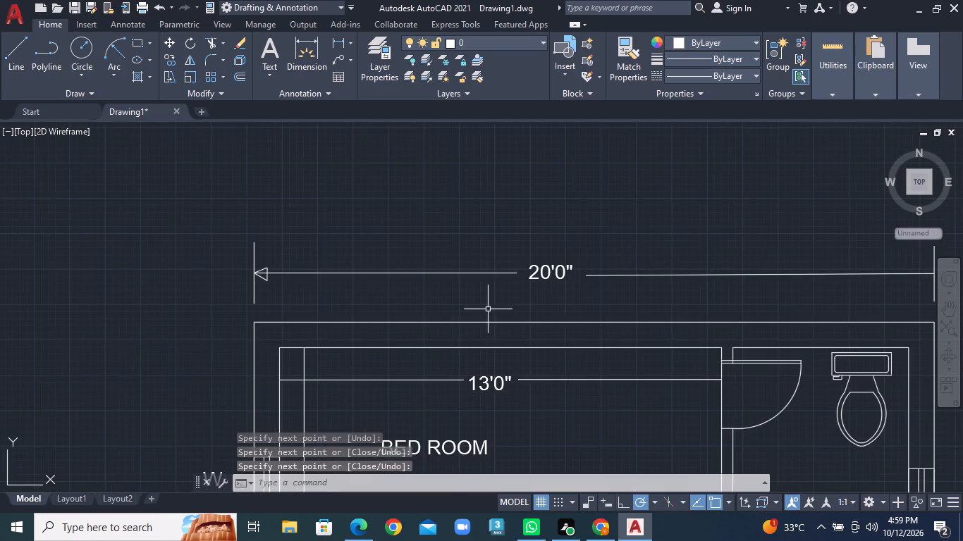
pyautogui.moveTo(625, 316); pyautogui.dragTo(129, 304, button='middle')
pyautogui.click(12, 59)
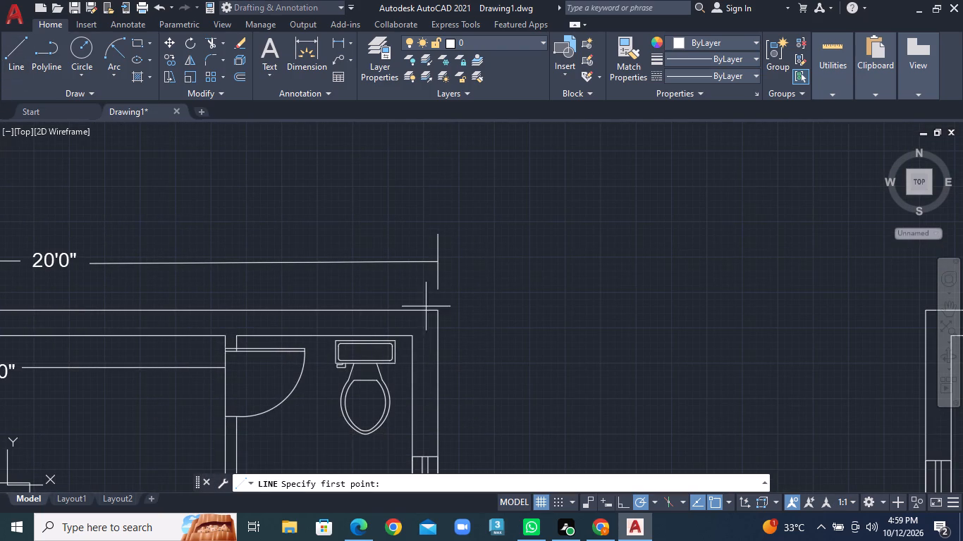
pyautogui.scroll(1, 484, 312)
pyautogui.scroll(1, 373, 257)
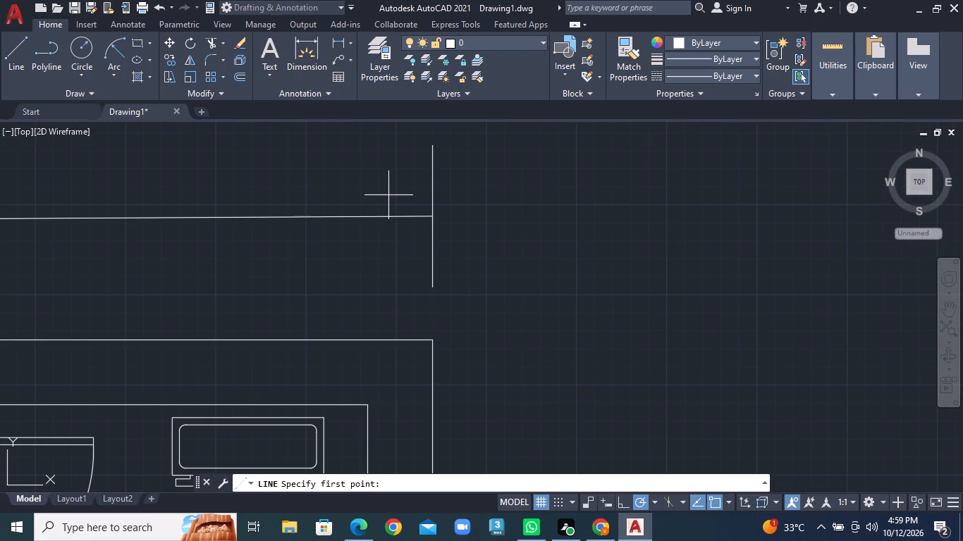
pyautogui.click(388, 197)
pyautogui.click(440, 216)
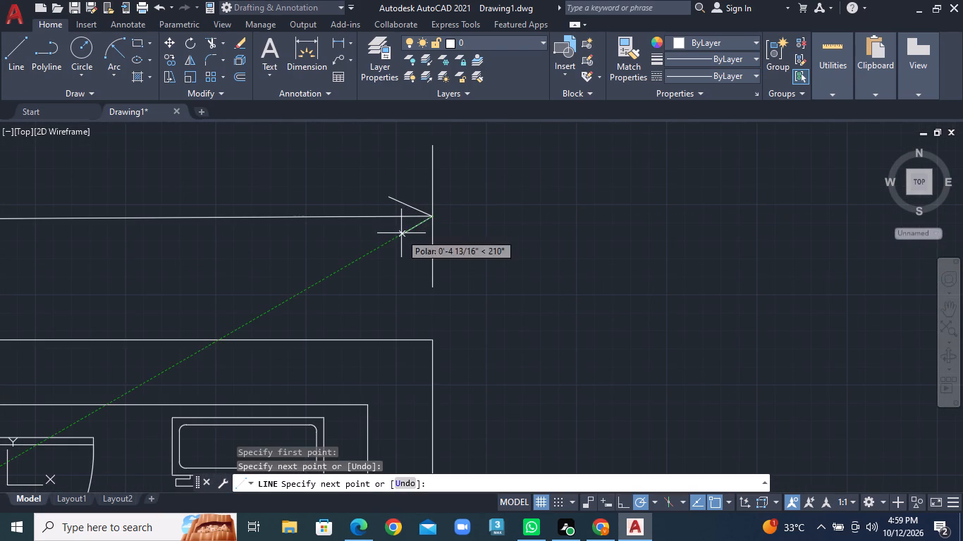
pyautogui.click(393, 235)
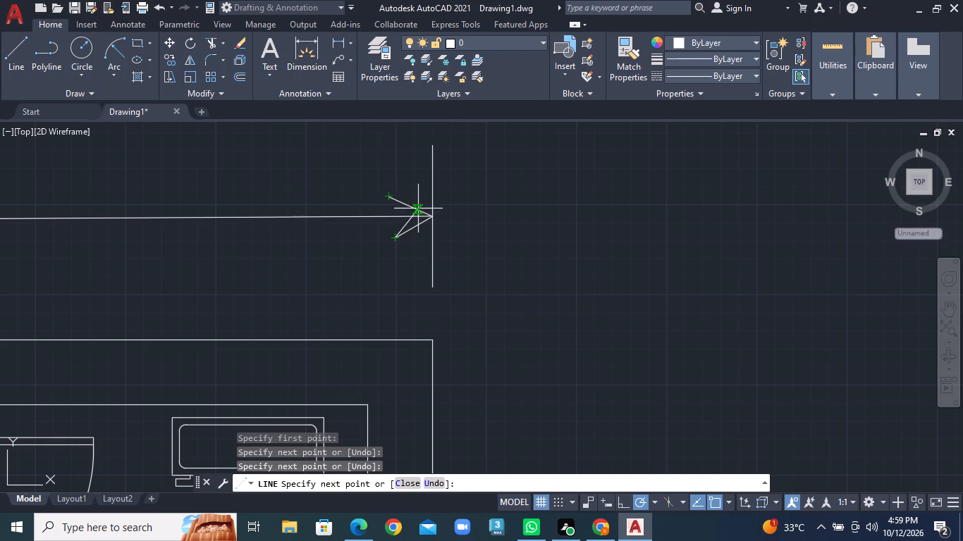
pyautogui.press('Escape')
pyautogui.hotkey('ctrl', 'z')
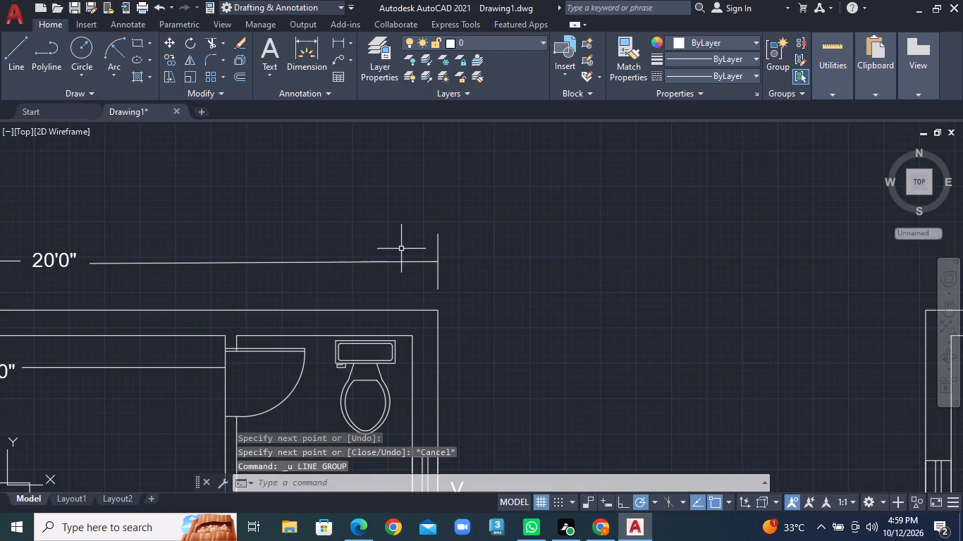
# Draw a closed triangular arrowhead at the right end of the 20'0" dimension line, with a vertical base about 4 11/16" high.
pyautogui.scroll(1, 398, 249)
pyautogui.scroll(-1, 398, 249)
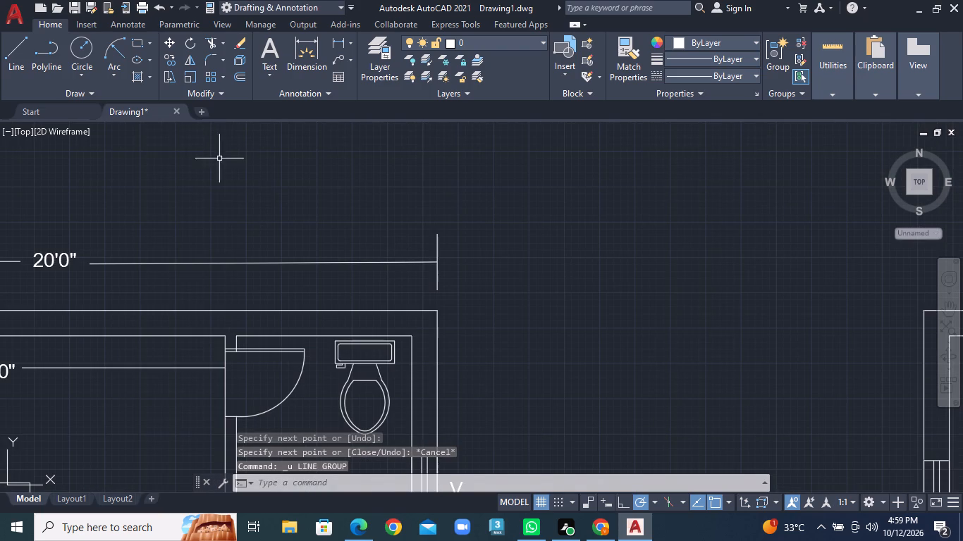
pyautogui.click(17, 61)
pyautogui.scroll(2, 487, 266)
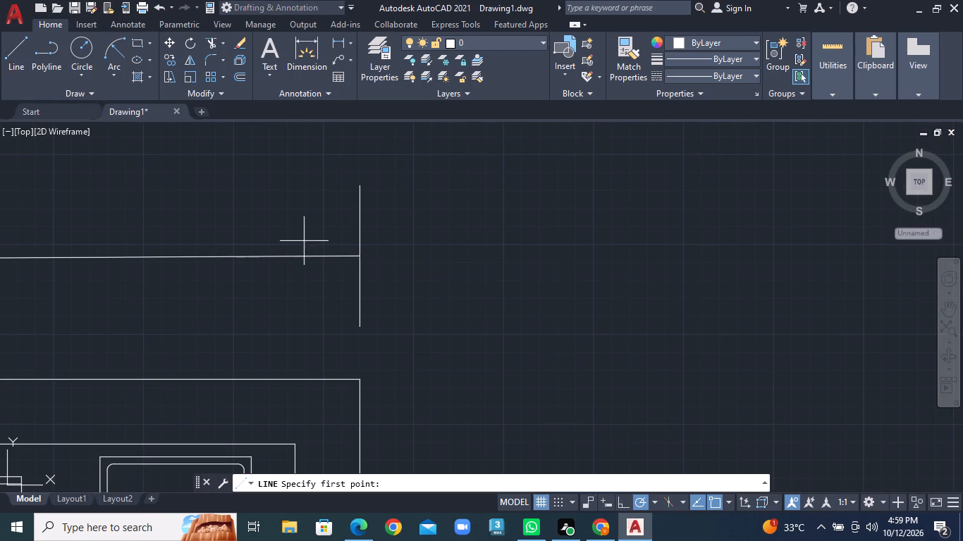
pyautogui.click(300, 237)
pyautogui.click(302, 270)
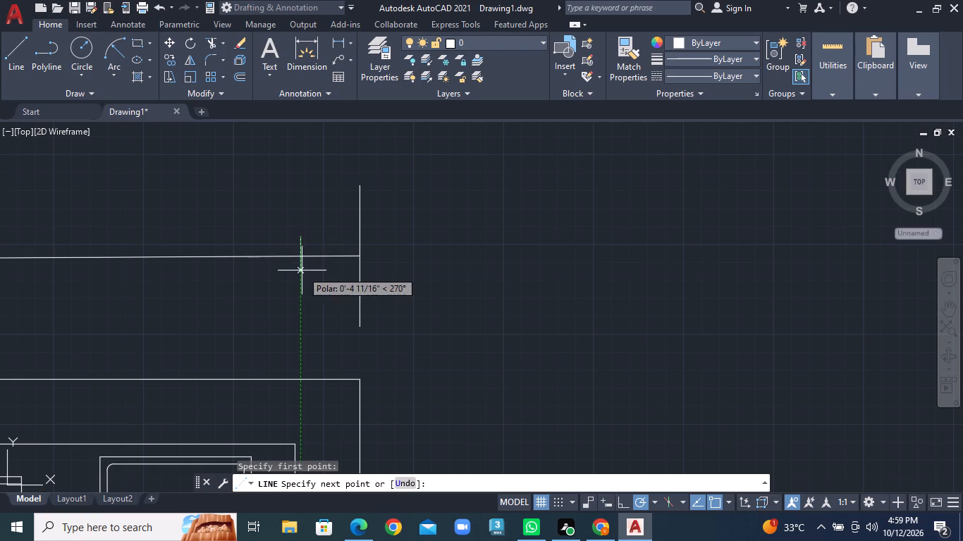
pyautogui.click(360, 256)
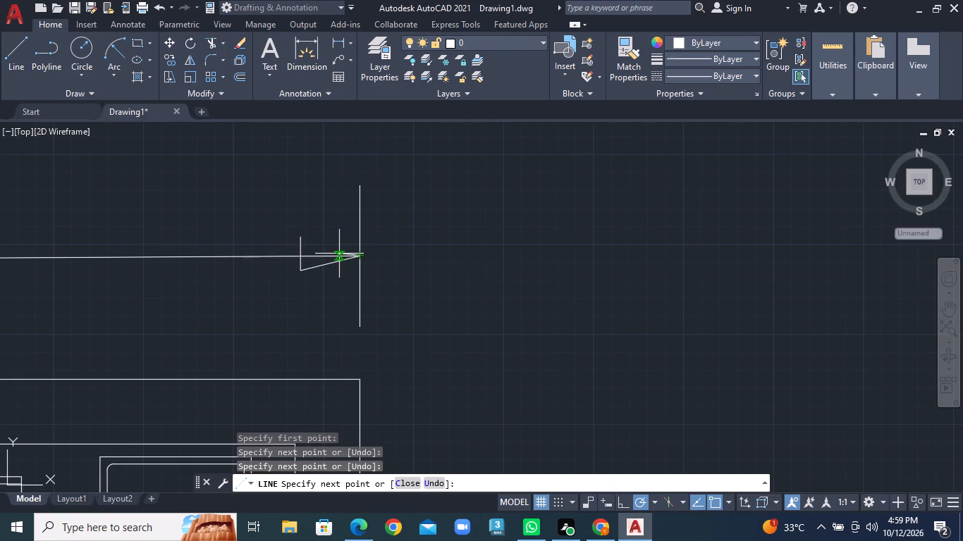
pyautogui.click(305, 238)
pyautogui.rightClick(305, 238)
pyautogui.click(340, 242)
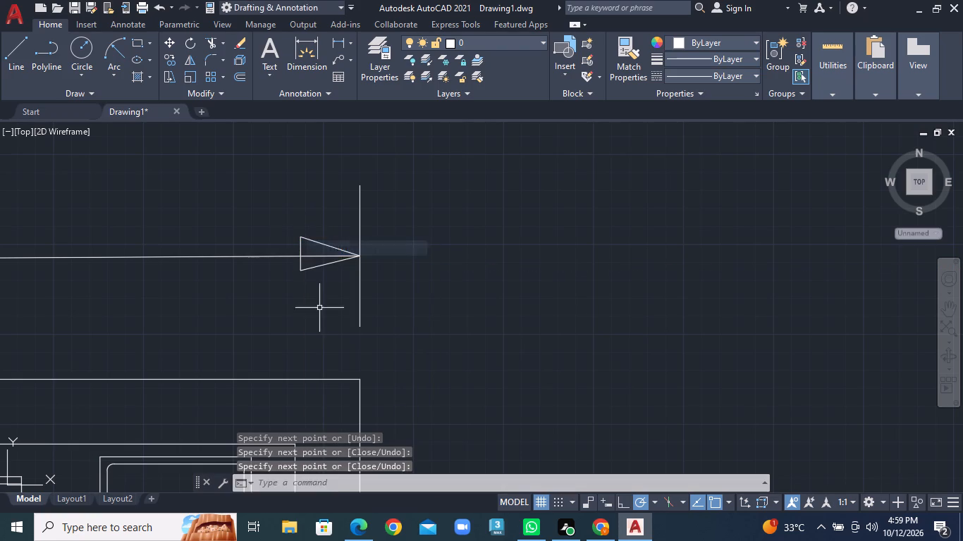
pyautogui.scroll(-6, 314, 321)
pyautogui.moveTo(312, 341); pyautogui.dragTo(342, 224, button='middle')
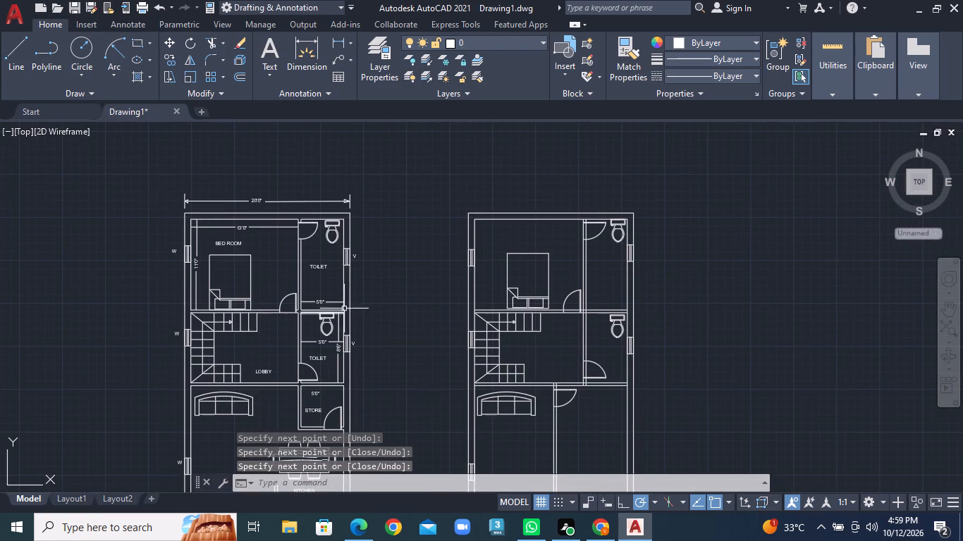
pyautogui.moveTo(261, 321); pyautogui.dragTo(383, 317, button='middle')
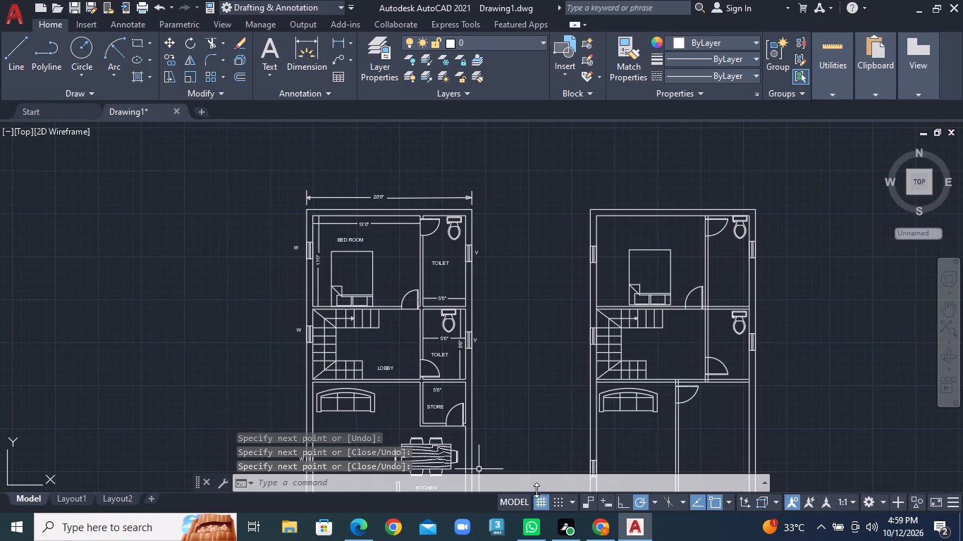
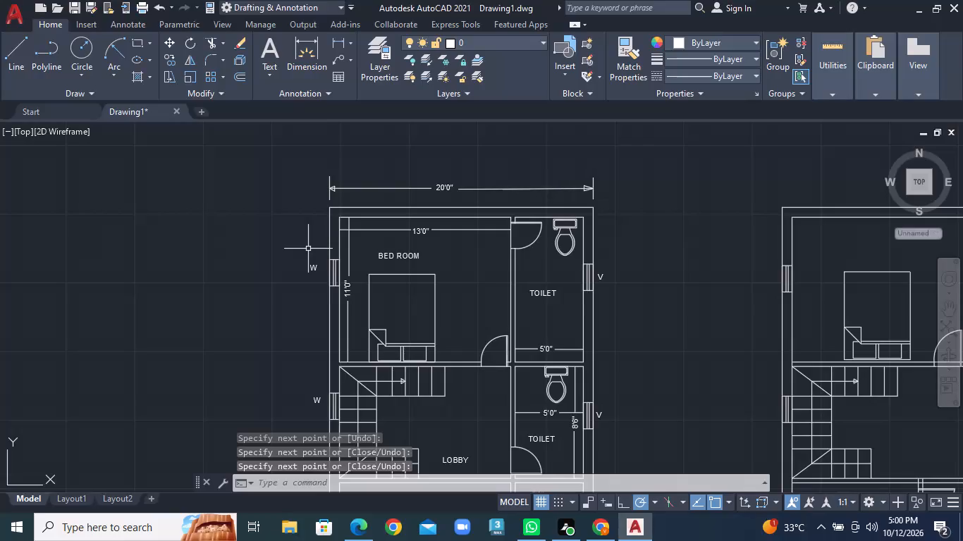
# Draw a short horizontal extension line outside the left plan's top-left corner, level with the outer top wall edge.
pyautogui.scroll(1, 305, 237)
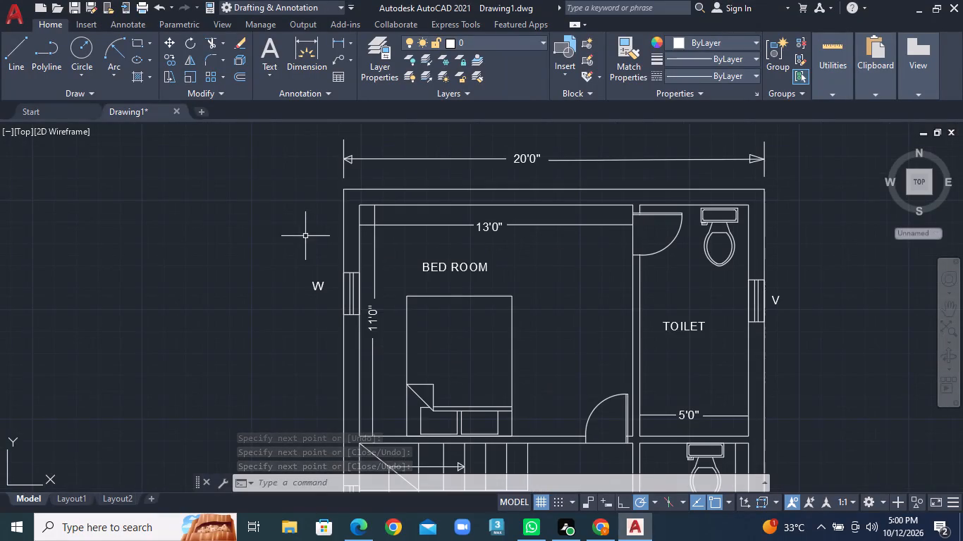
pyautogui.click(11, 62)
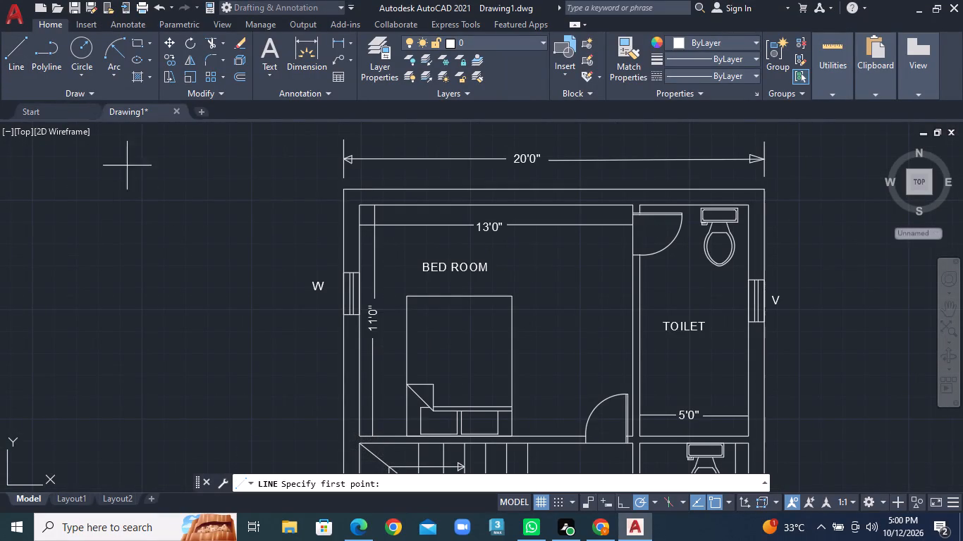
pyautogui.click(318, 190)
pyautogui.click(274, 189)
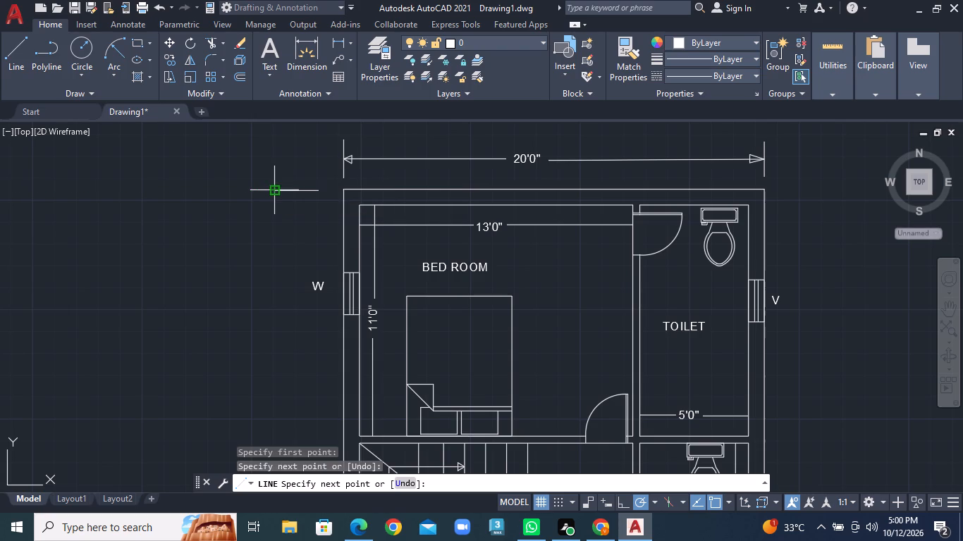
pyautogui.rightClick(274, 189)
pyautogui.click(304, 199)
# Draw a matching short horizontal extension line outside the left plan's bottom-left corner, level with the outer bottom wall edge.
pyautogui.scroll(-2, 356, 264)
pyautogui.moveTo(352, 324); pyautogui.dragTo(336, 224, button='middle')
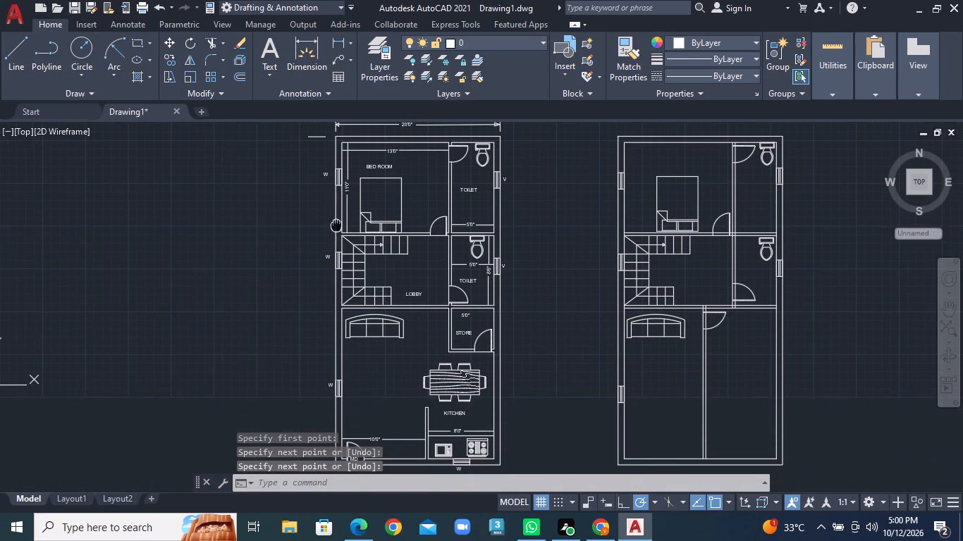
pyautogui.click(8, 48)
pyautogui.moveTo(358, 375); pyautogui.dragTo(355, 344, button='middle')
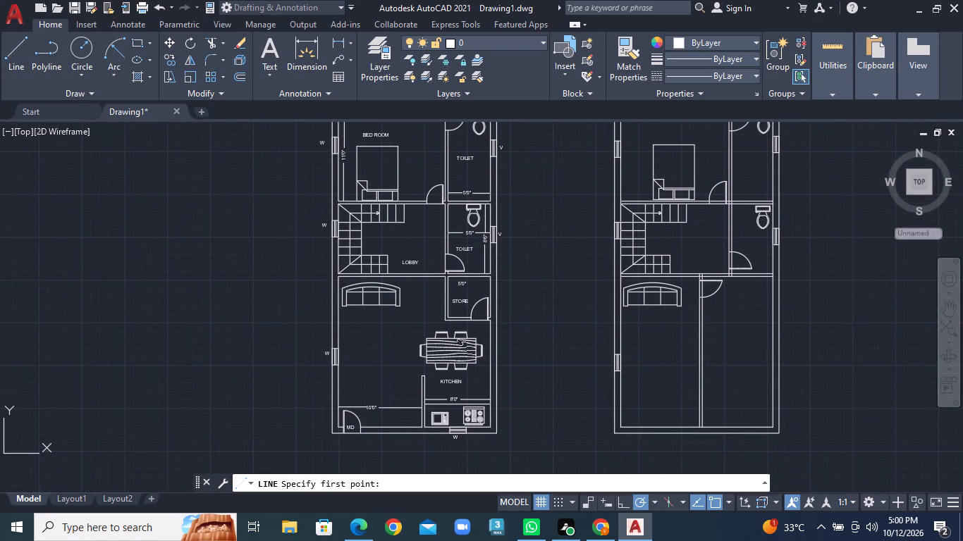
pyautogui.scroll(2, 344, 404)
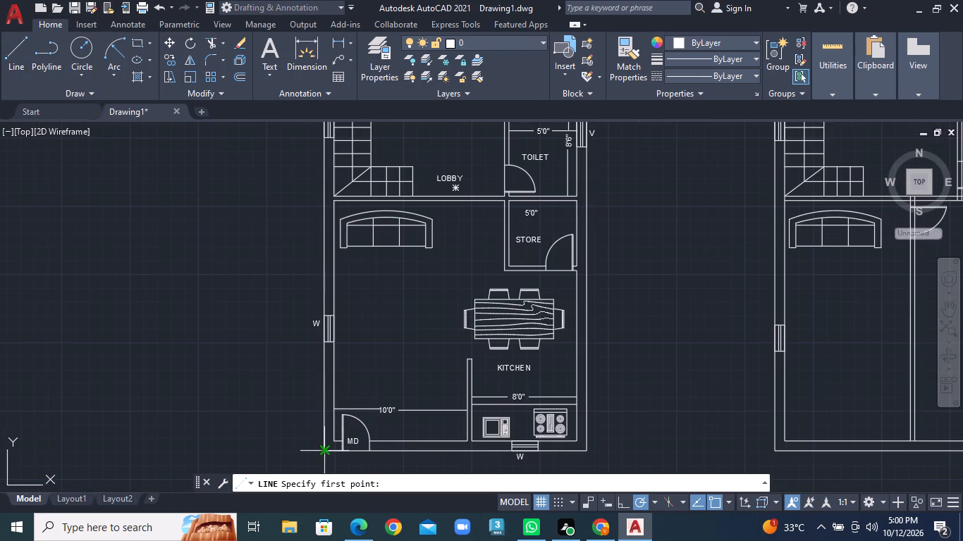
pyautogui.click(308, 449)
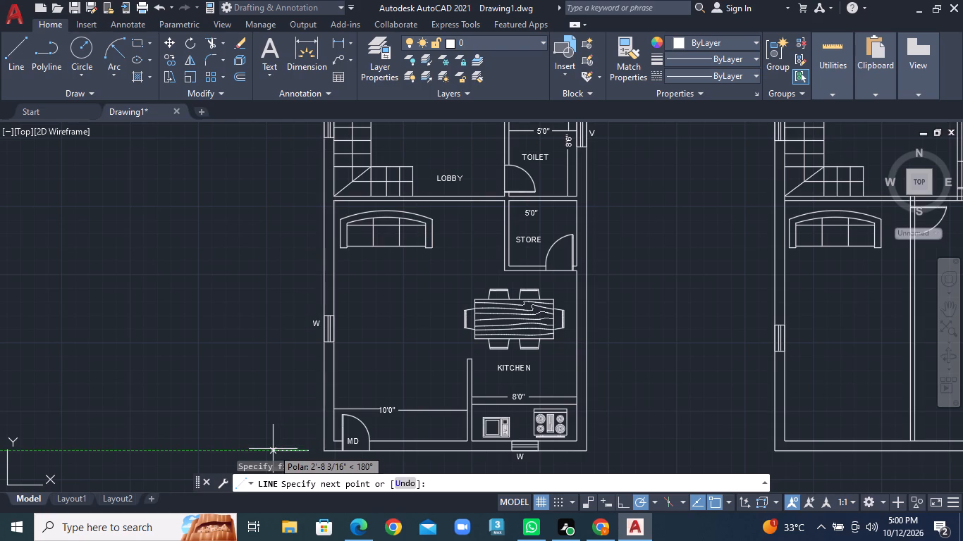
pyautogui.click(270, 449)
pyautogui.rightClick(270, 449)
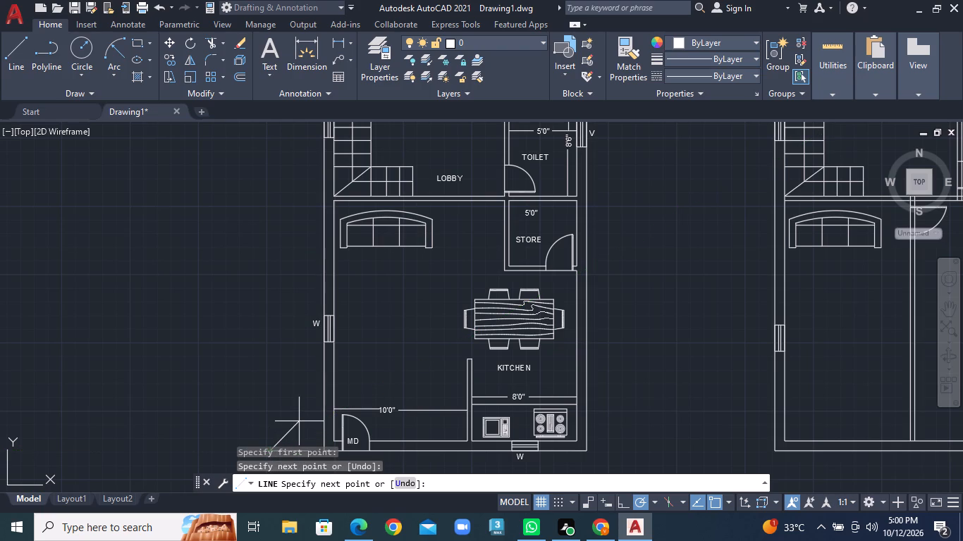
pyautogui.rightClick(299, 421)
pyautogui.click(339, 262)
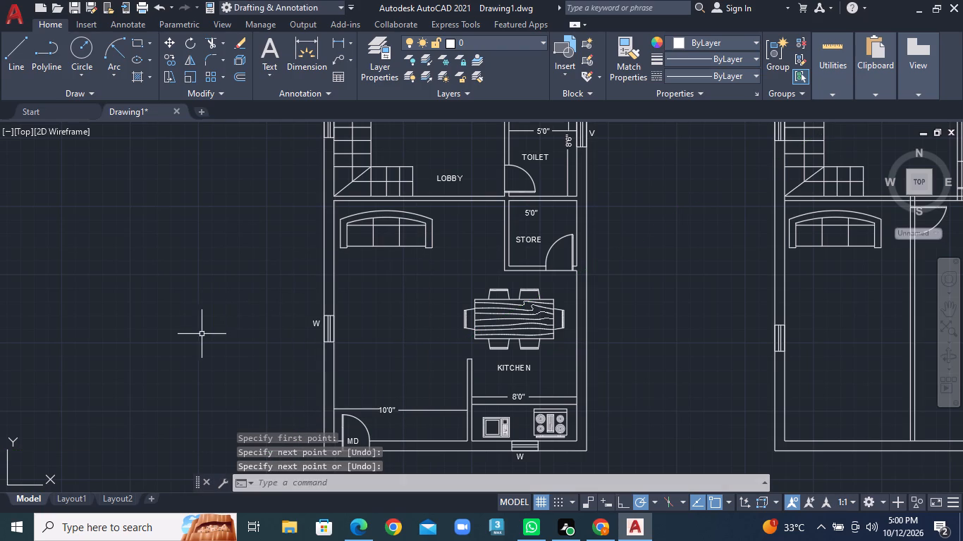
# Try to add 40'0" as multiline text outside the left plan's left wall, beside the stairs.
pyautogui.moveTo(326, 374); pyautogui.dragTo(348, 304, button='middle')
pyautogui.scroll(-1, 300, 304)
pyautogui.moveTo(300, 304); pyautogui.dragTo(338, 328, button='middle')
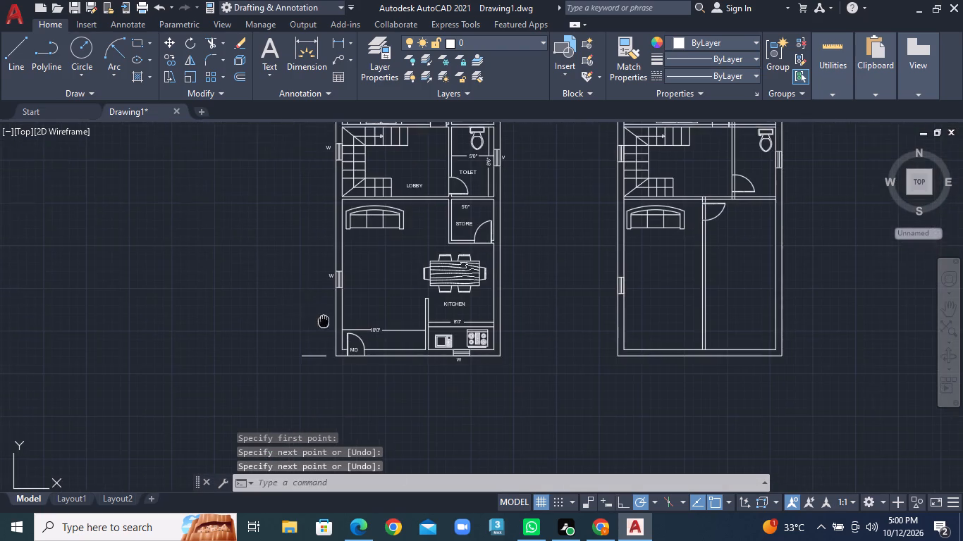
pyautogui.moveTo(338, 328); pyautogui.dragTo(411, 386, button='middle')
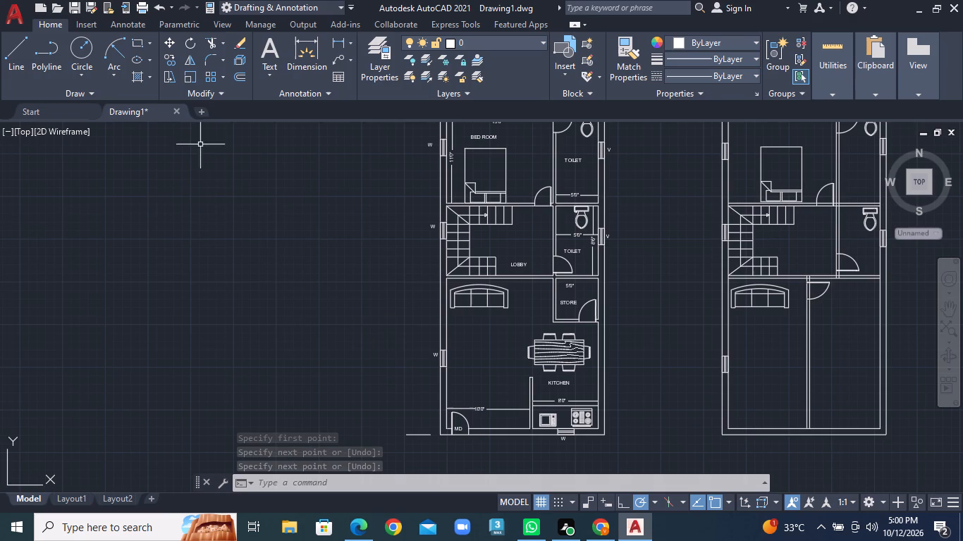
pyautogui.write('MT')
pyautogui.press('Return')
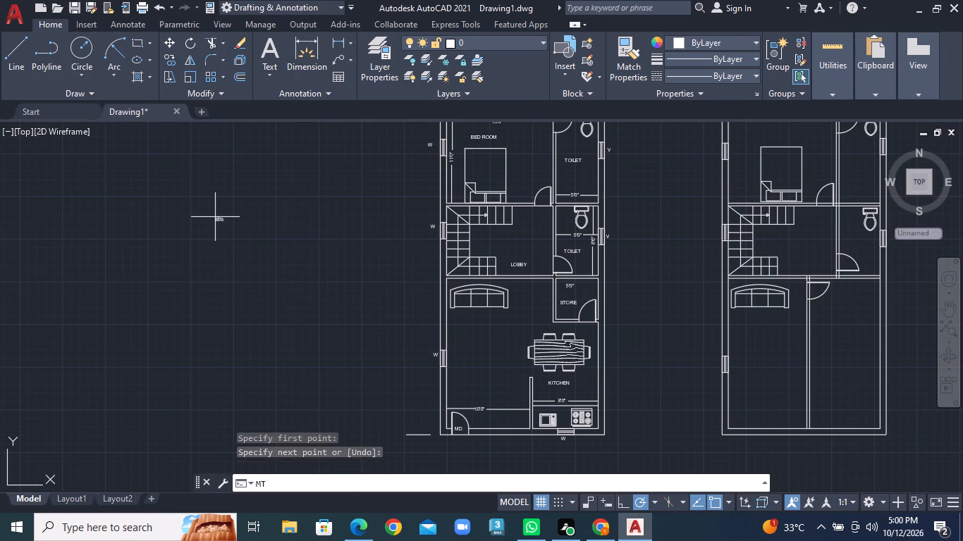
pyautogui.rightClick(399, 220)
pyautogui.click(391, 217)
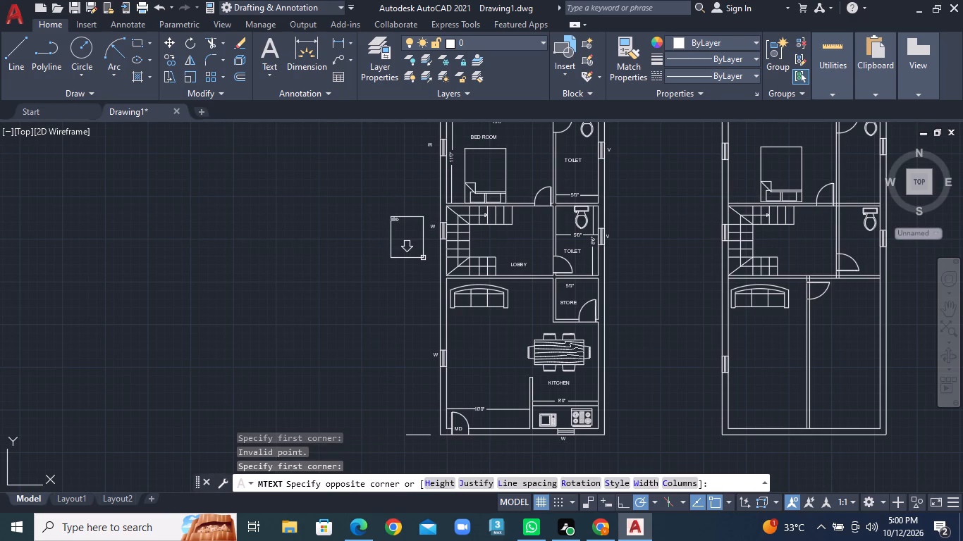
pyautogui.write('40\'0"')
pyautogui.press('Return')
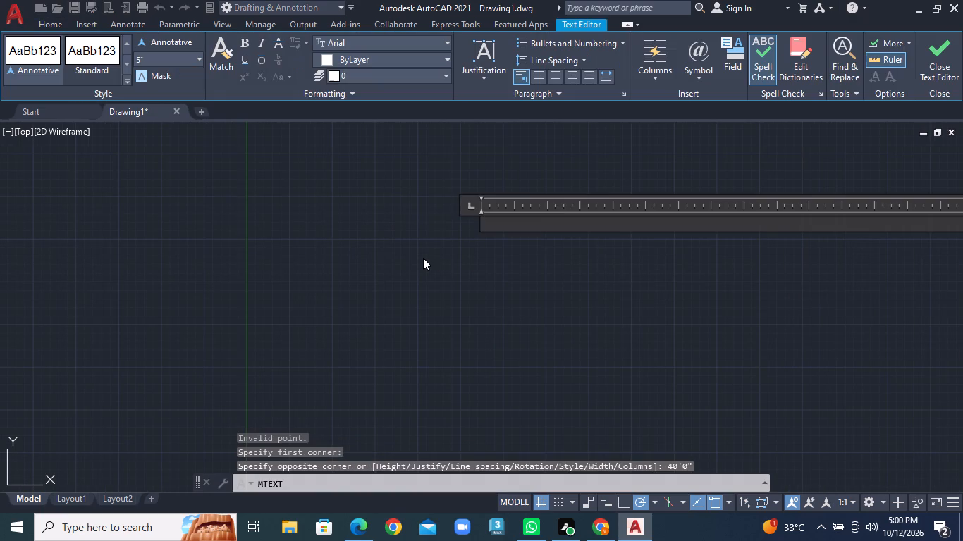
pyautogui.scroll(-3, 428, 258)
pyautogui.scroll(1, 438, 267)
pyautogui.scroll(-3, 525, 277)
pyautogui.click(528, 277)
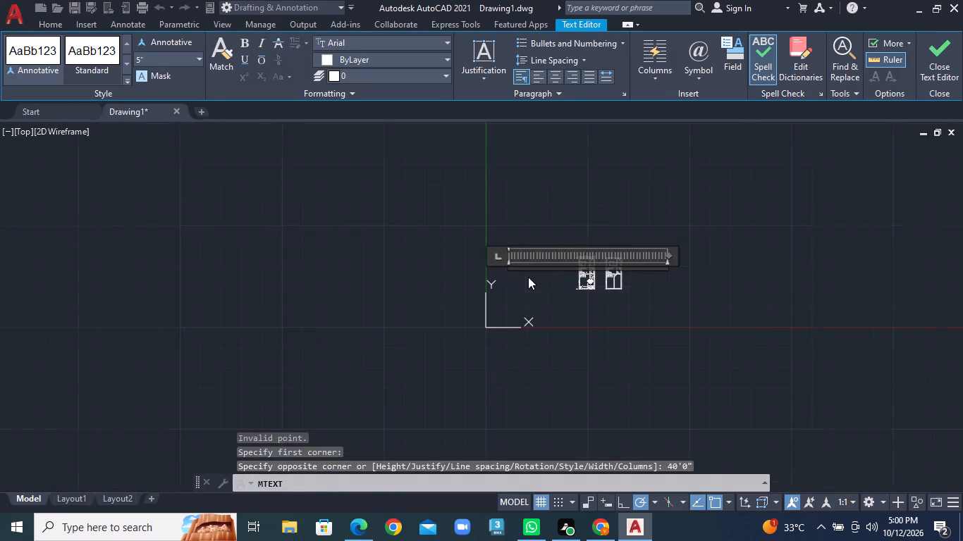
# Add the multiline text 40'0" outside the left plan's left wall, beside the W mark at the stairs.
pyautogui.scroll(4, 548, 270)
pyautogui.moveTo(522, 270); pyautogui.dragTo(471, 273, button='middle')
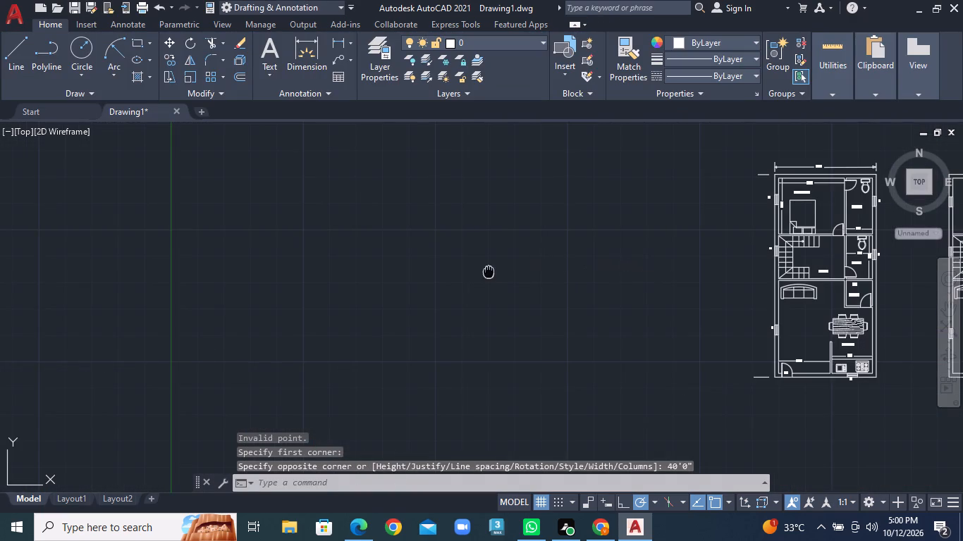
pyautogui.scroll(1, 464, 273)
pyautogui.moveTo(471, 273); pyautogui.dragTo(288, 275, button='middle')
pyautogui.moveTo(676, 251); pyautogui.dragTo(296, 278, button='middle')
pyautogui.scroll(1, 295, 266)
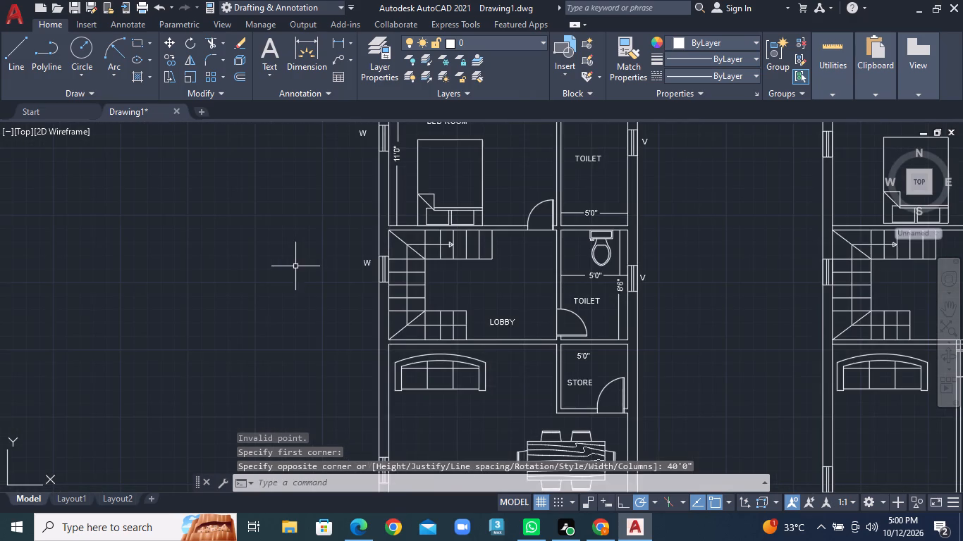
pyautogui.moveTo(303, 287); pyautogui.dragTo(269, 274, button='middle')
pyautogui.scroll(1, 271, 275)
pyautogui.rightClick(276, 274)
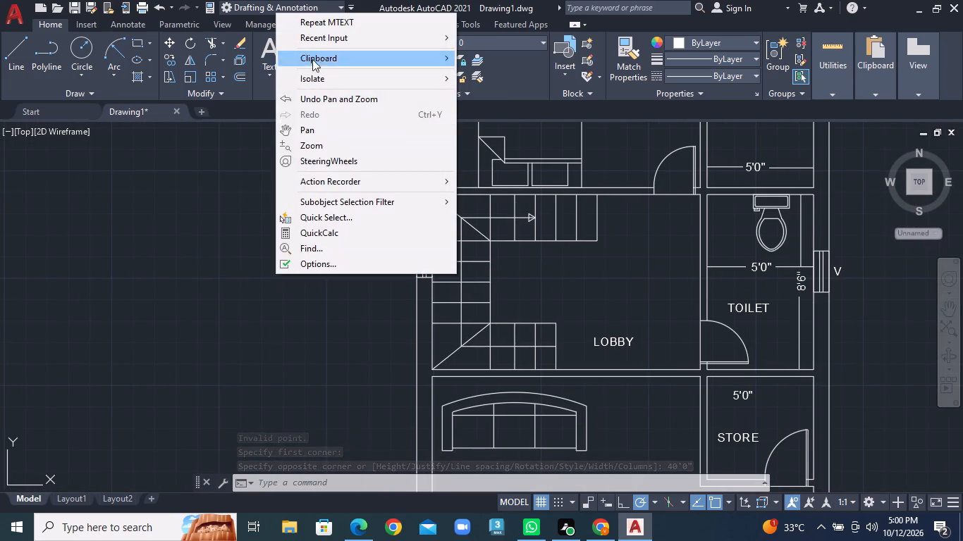
pyautogui.click(328, 26)
pyautogui.click(331, 269)
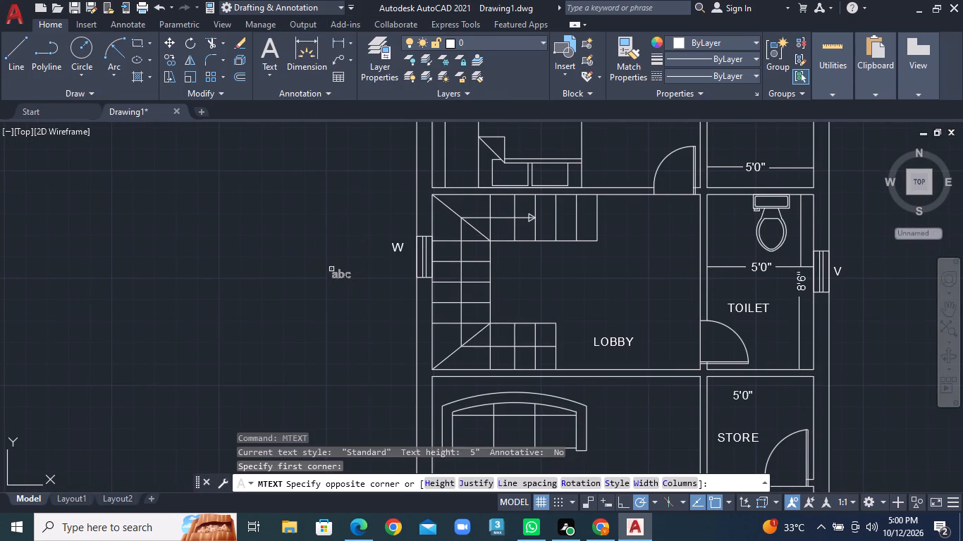
pyautogui.click(386, 307)
pyautogui.write('40\'0"')
pyautogui.press('Return')
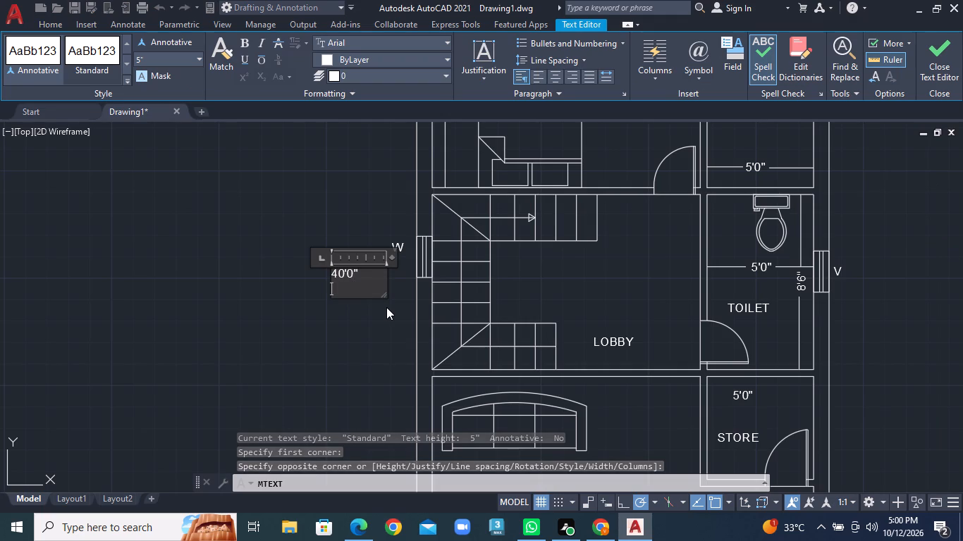
pyautogui.click(394, 334)
# Draw the upper piece of the overall height dimension line from the top extension line down towards the 40'0" text.
pyautogui.scroll(-2, 394, 334)
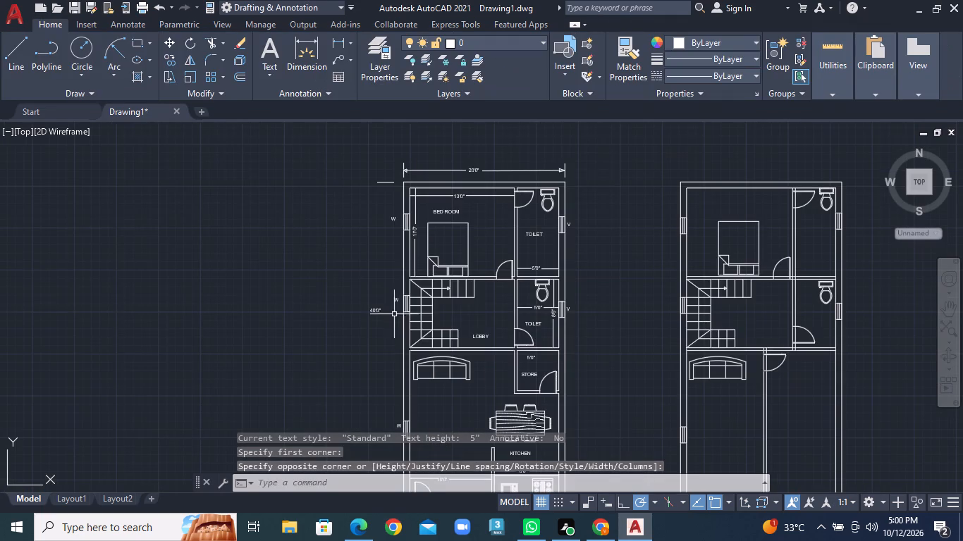
pyautogui.click(8, 55)
pyautogui.scroll(1, 334, 171)
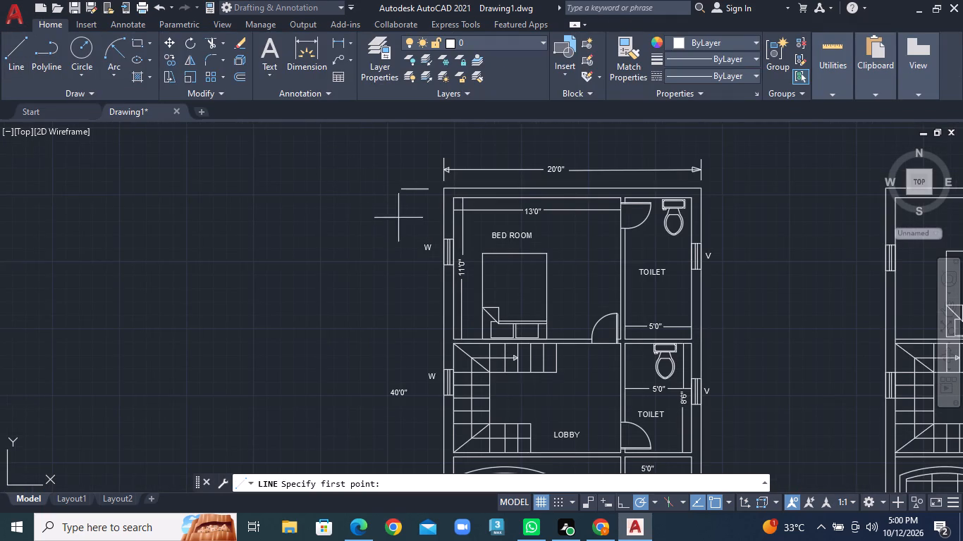
pyautogui.moveTo(394, 218); pyautogui.dragTo(369, 191, button='middle')
pyautogui.click(386, 161)
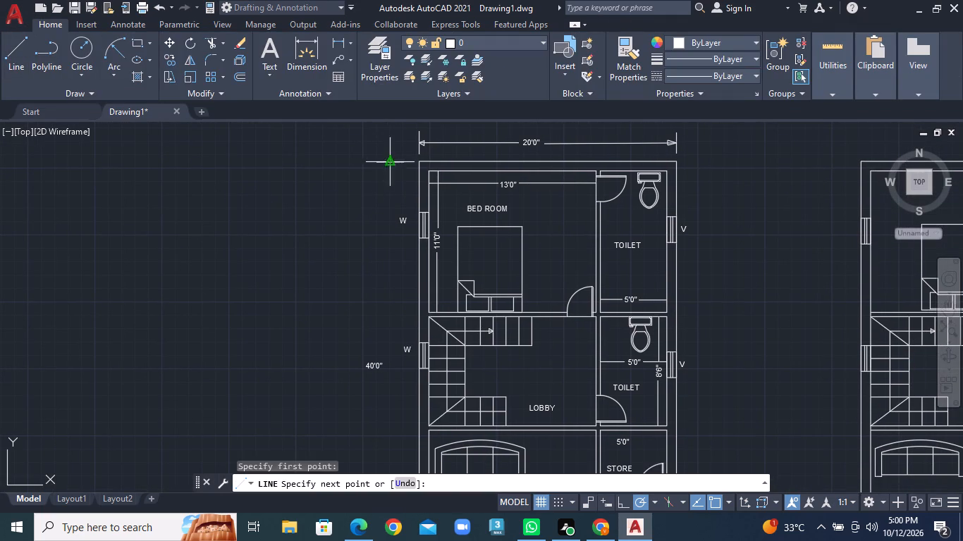
pyautogui.click(386, 343)
pyautogui.rightClick(386, 343)
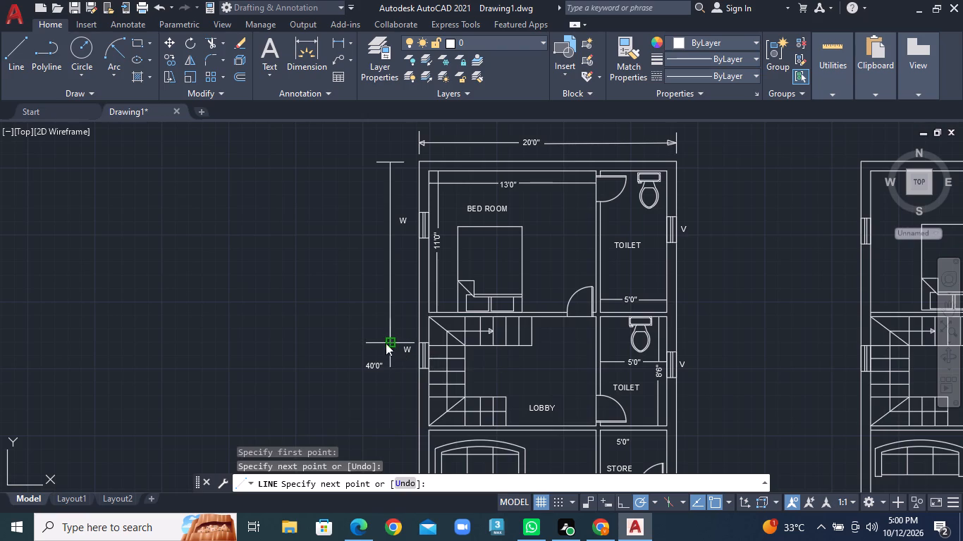
pyautogui.click(403, 345)
# Draw the lower piece of the height dimension line from below the 40'0" text down to the bottom extension line.
pyautogui.moveTo(453, 354); pyautogui.dragTo(446, 237, button='middle')
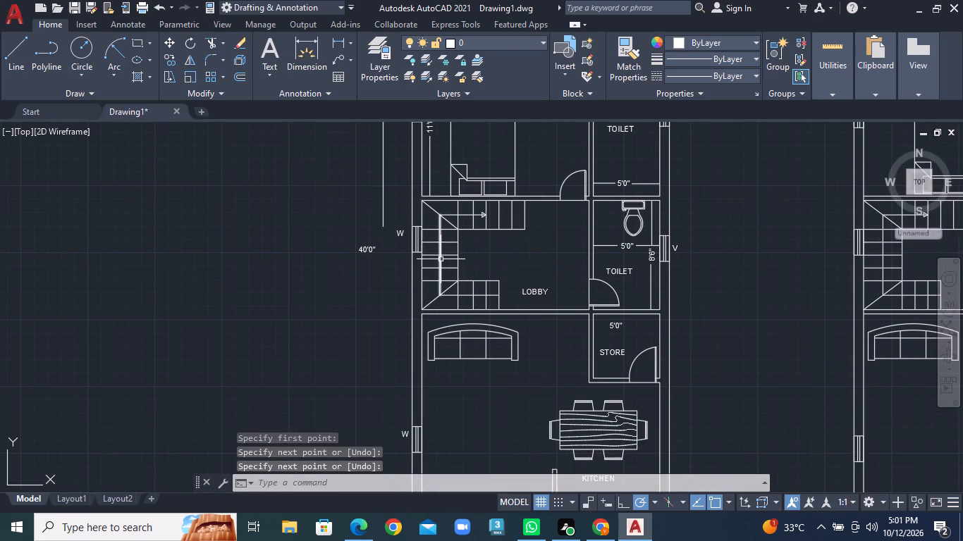
pyautogui.moveTo(441, 273); pyautogui.dragTo(474, 205, button='middle')
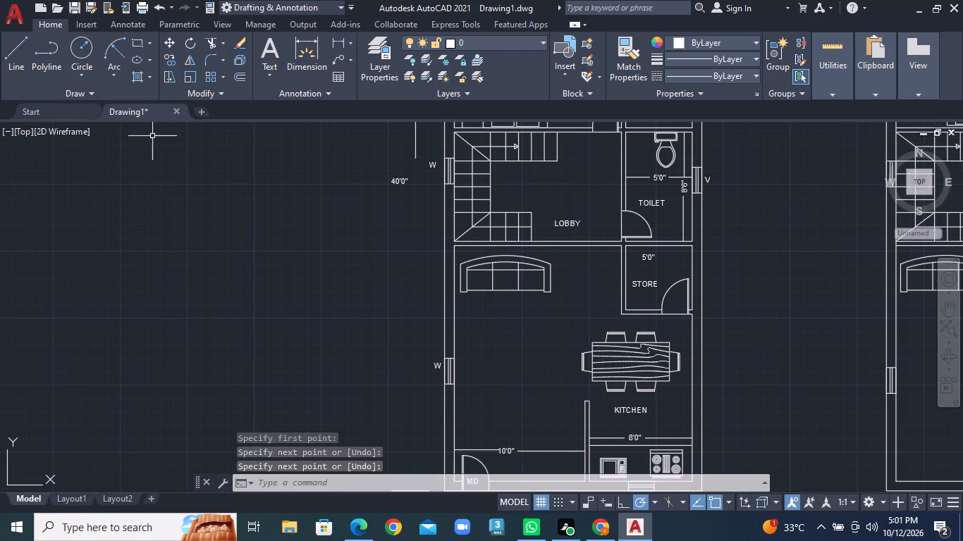
pyautogui.click(6, 64)
pyautogui.scroll(-1, 541, 300)
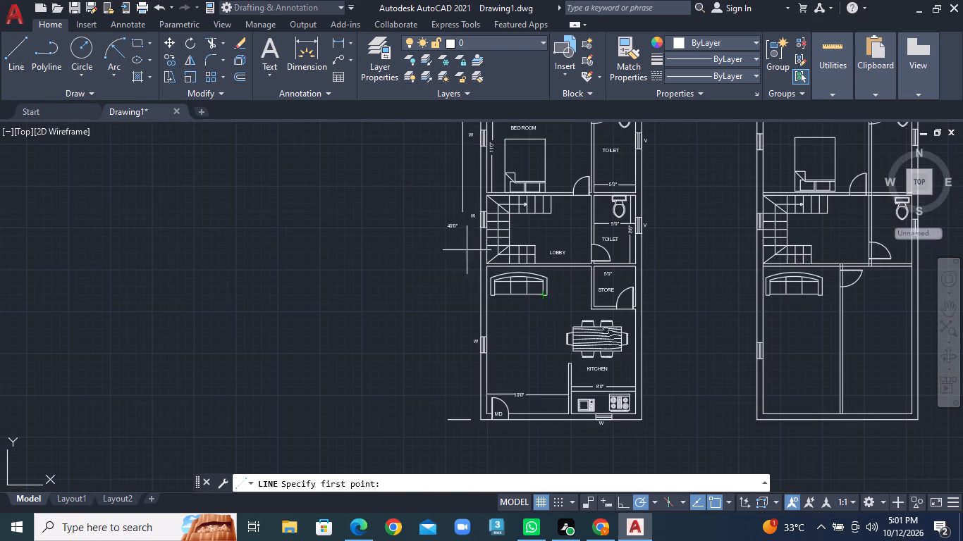
pyautogui.click(465, 250)
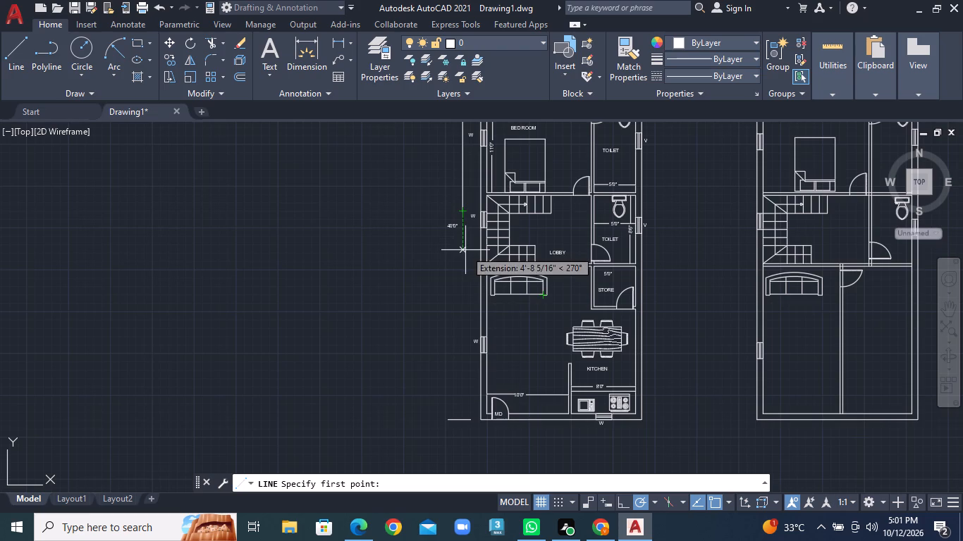
pyautogui.click(461, 414)
pyautogui.rightClick(461, 414)
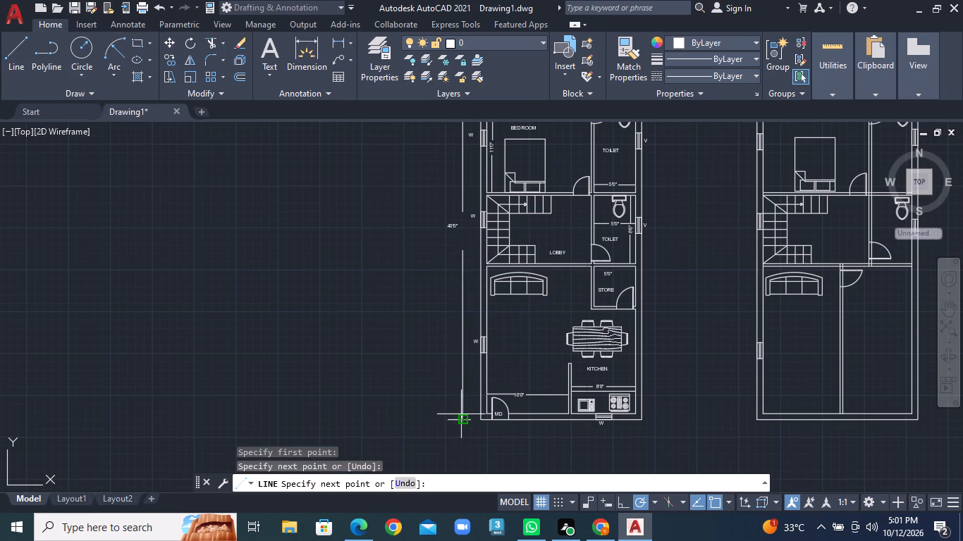
pyautogui.click(527, 260)
# Move the 40'0" text into the gap so it is centred on the vertical dimension line.
pyautogui.scroll(1, 464, 231)
pyautogui.moveTo(464, 231); pyautogui.dragTo(360, 297, button='middle')
pyautogui.click(343, 288)
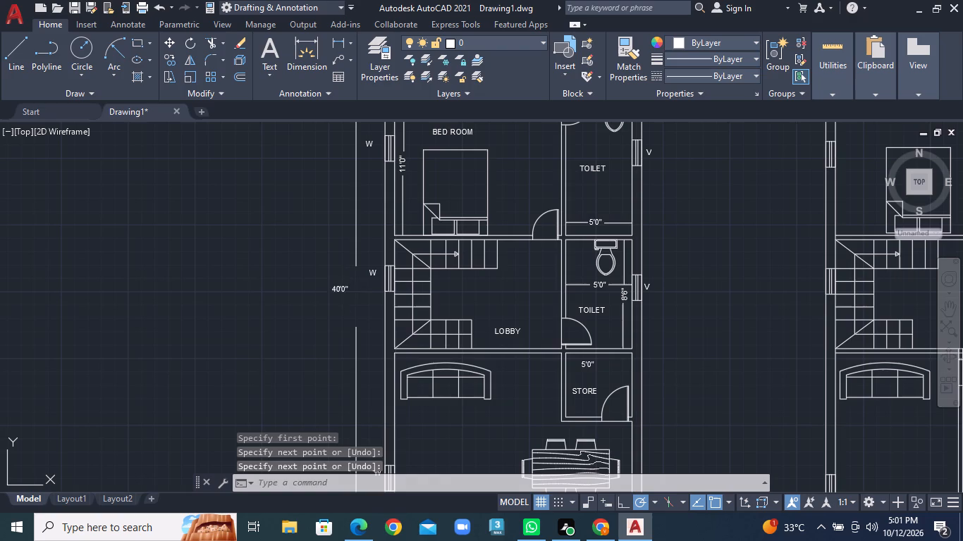
pyautogui.click(166, 43)
pyautogui.scroll(2, 314, 295)
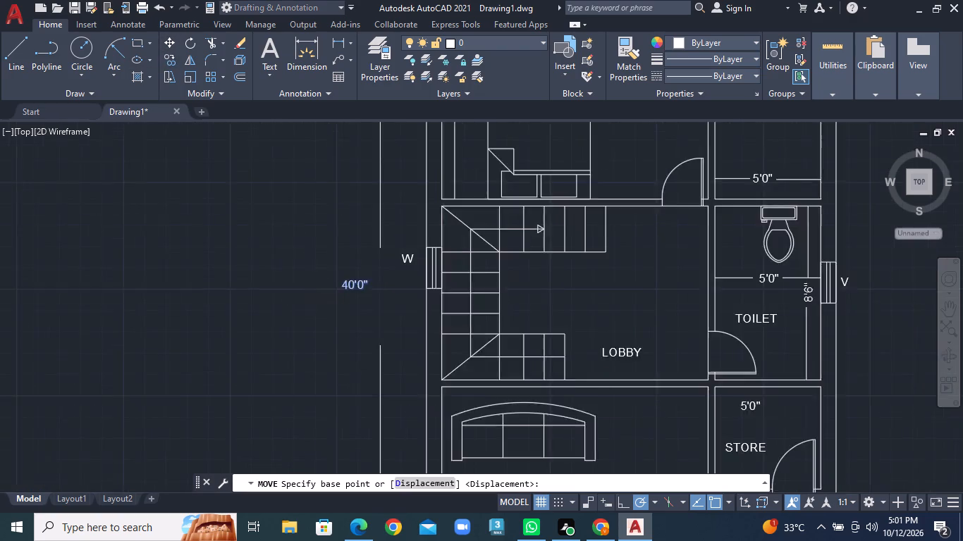
pyautogui.click(368, 282)
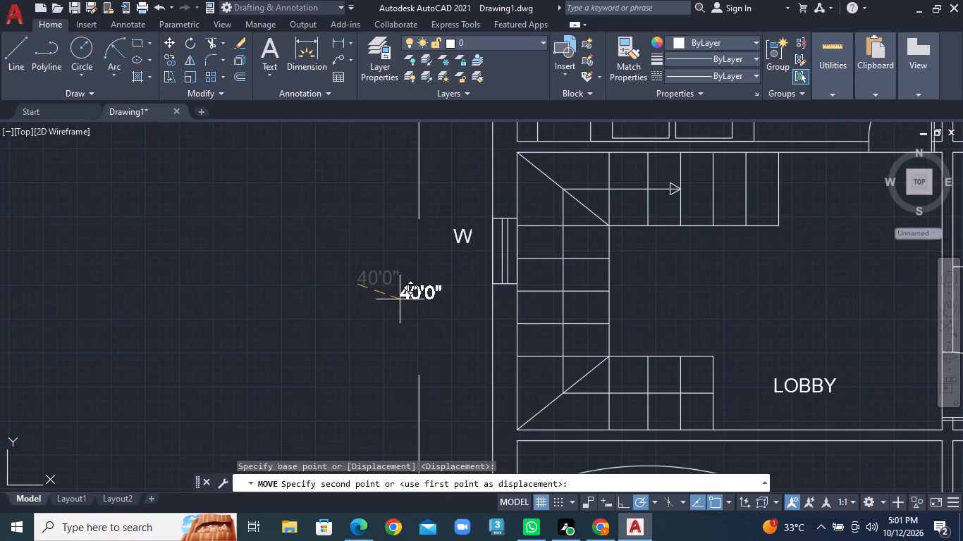
pyautogui.click(400, 299)
# Extend the upper piece of the height dimension line with a line about 1'-3 1/2" long, ending just above the 40'0" text.
pyautogui.click(13, 64)
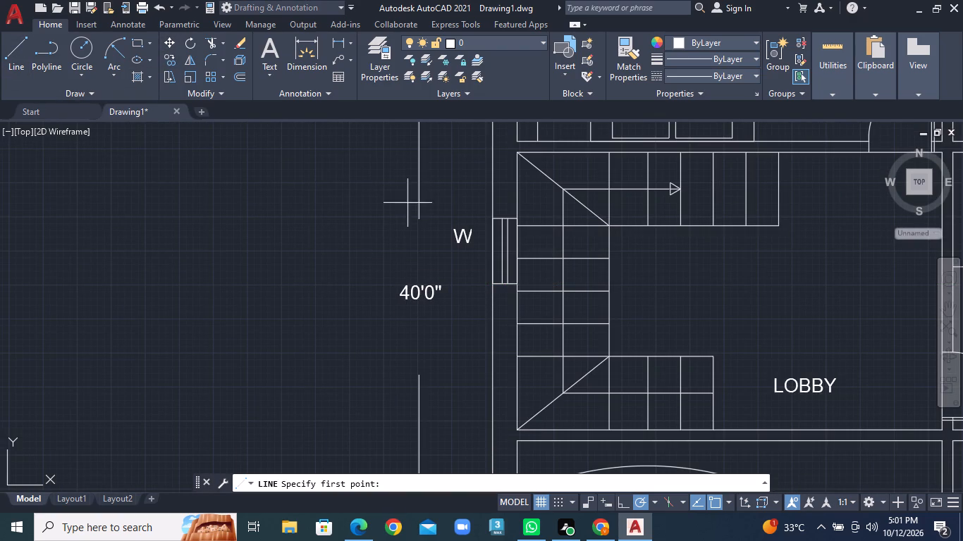
pyautogui.click(418, 222)
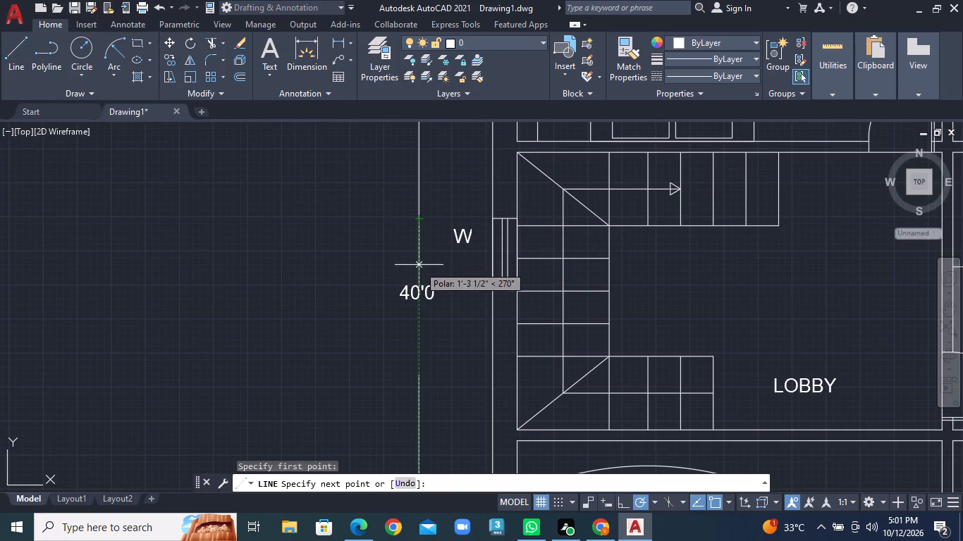
pyautogui.click(419, 266)
pyautogui.rightClick(419, 266)
pyautogui.click(436, 273)
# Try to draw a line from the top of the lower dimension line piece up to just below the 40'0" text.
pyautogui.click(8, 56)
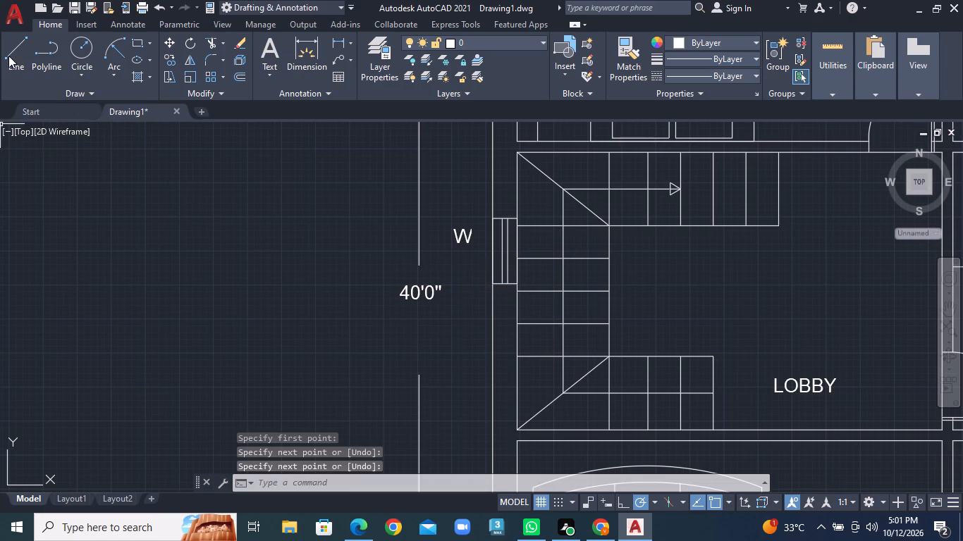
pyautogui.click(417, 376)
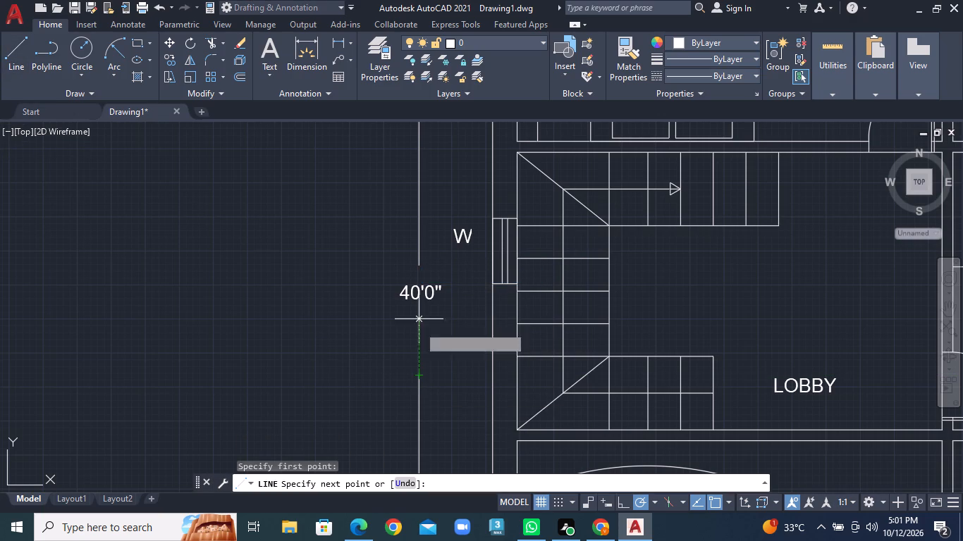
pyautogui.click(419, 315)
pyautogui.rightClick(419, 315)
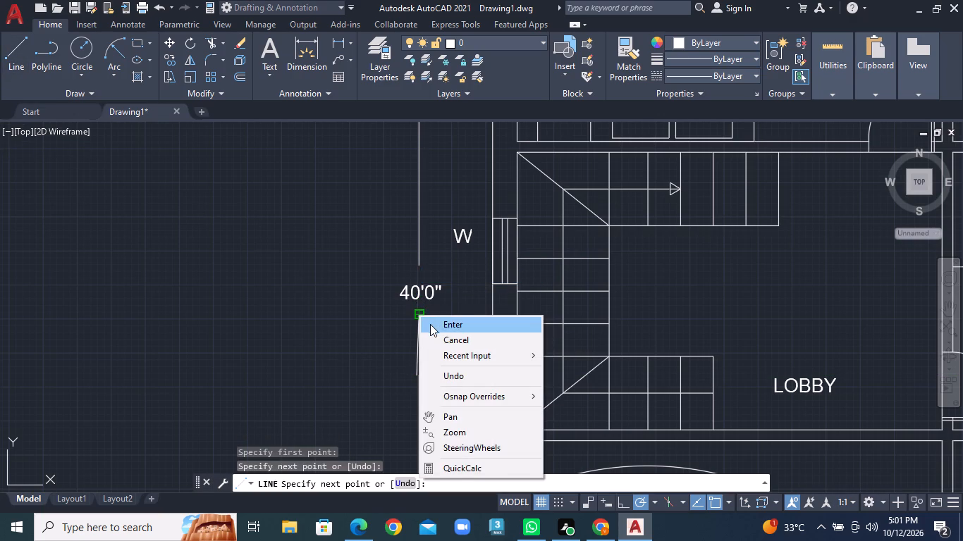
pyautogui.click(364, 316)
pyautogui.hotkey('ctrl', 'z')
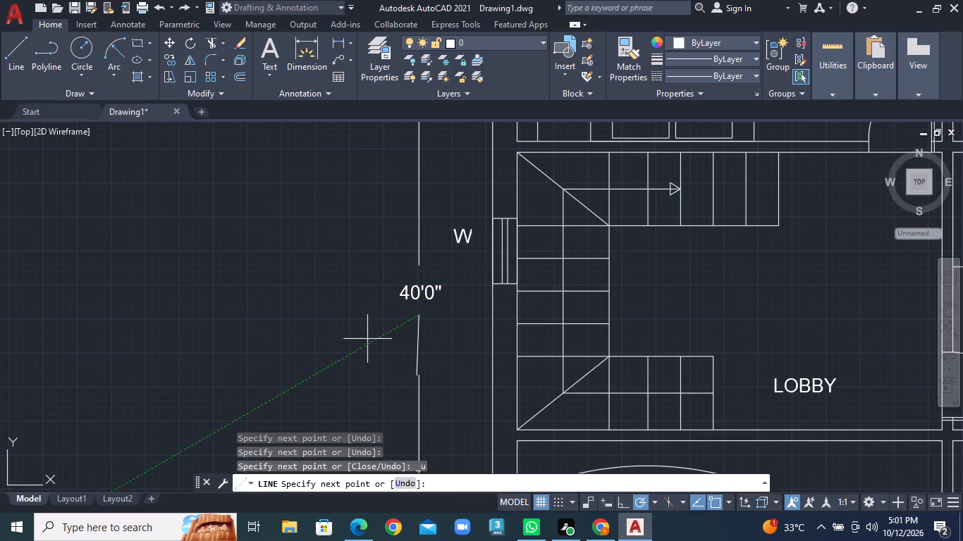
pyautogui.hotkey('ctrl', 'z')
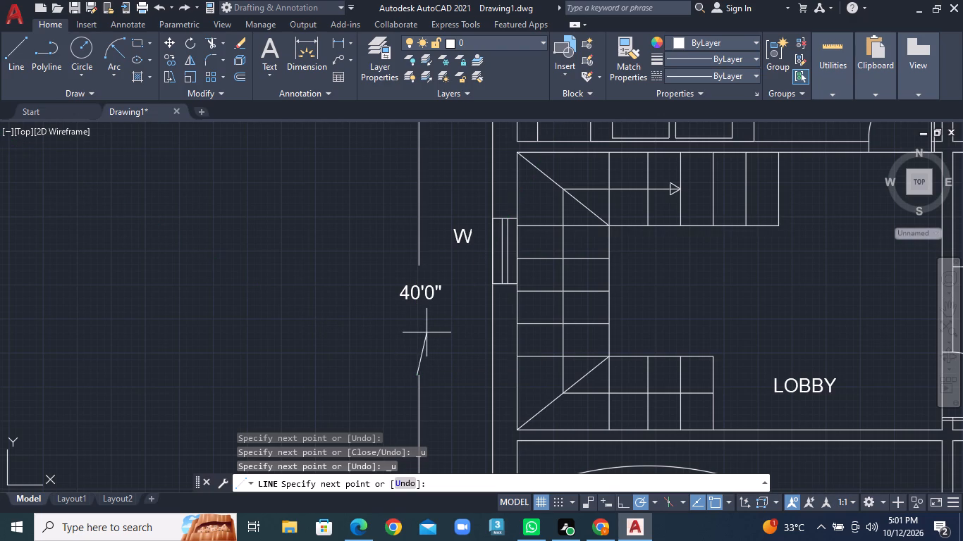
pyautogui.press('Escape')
# Extend the lower piece of the height dimension line straight up with a line ending just below the 40'0" text.
pyautogui.click(16, 71)
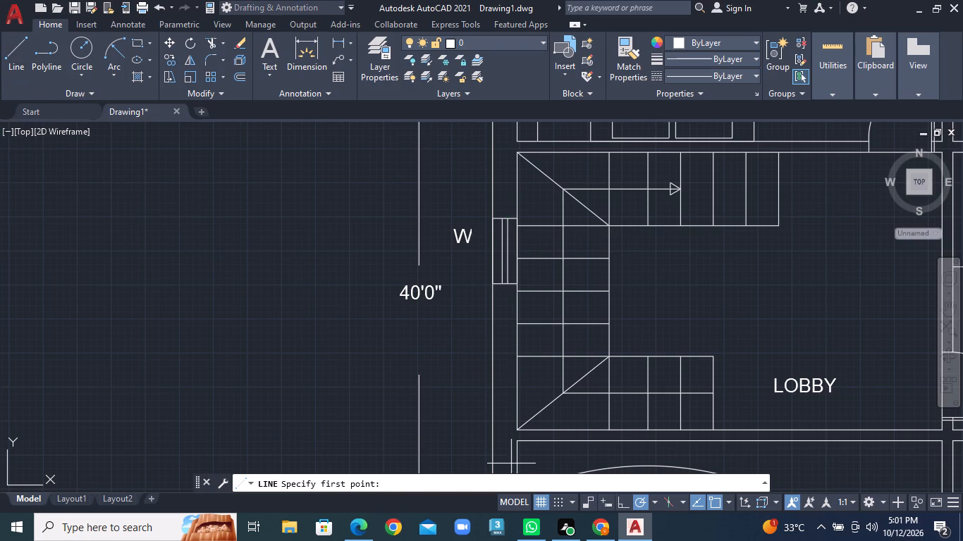
pyautogui.click(417, 375)
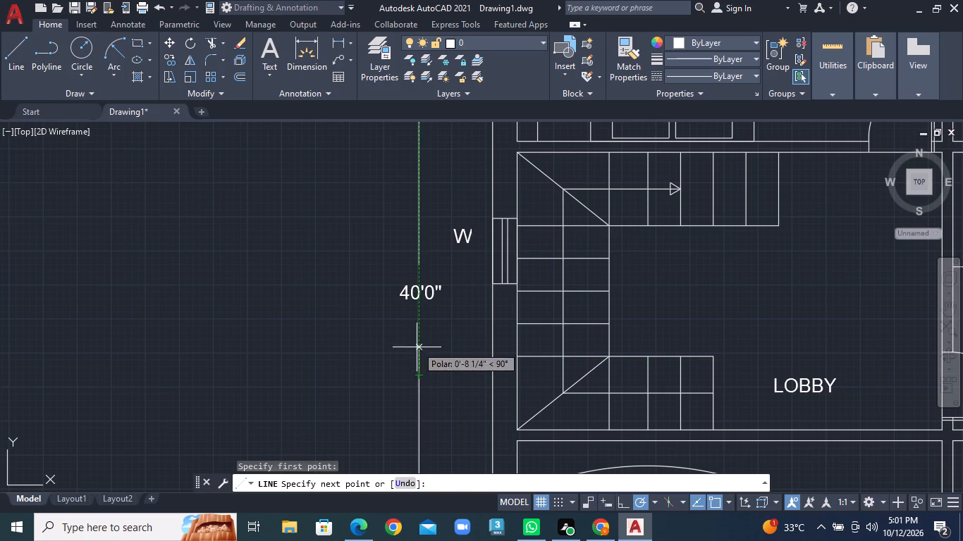
pyautogui.click(417, 316)
pyautogui.rightClick(417, 316)
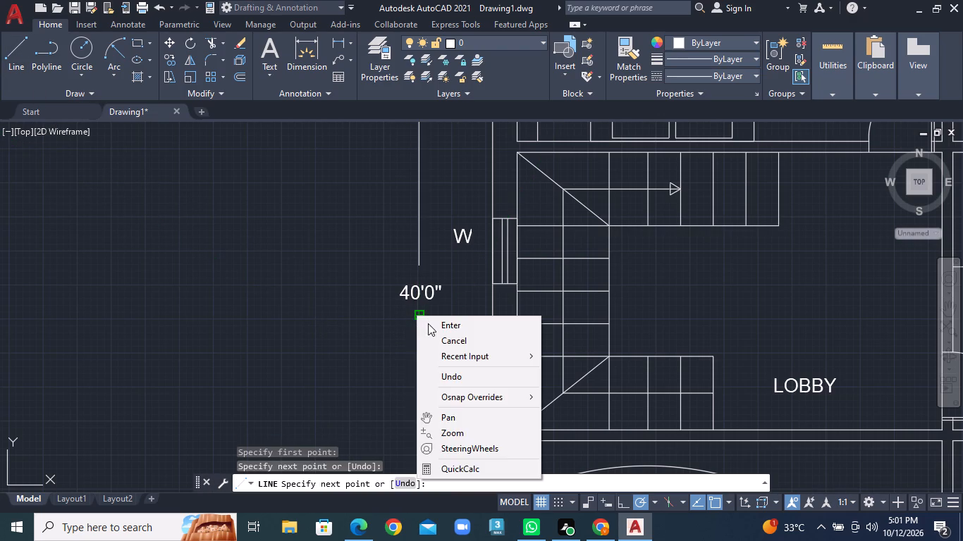
pyautogui.click(428, 323)
# Move the W label beside the staircase window of the left plan slightly down and closer to the window.
pyautogui.scroll(-3, 479, 370)
pyautogui.moveTo(582, 375); pyautogui.dragTo(547, 370, button='middle')
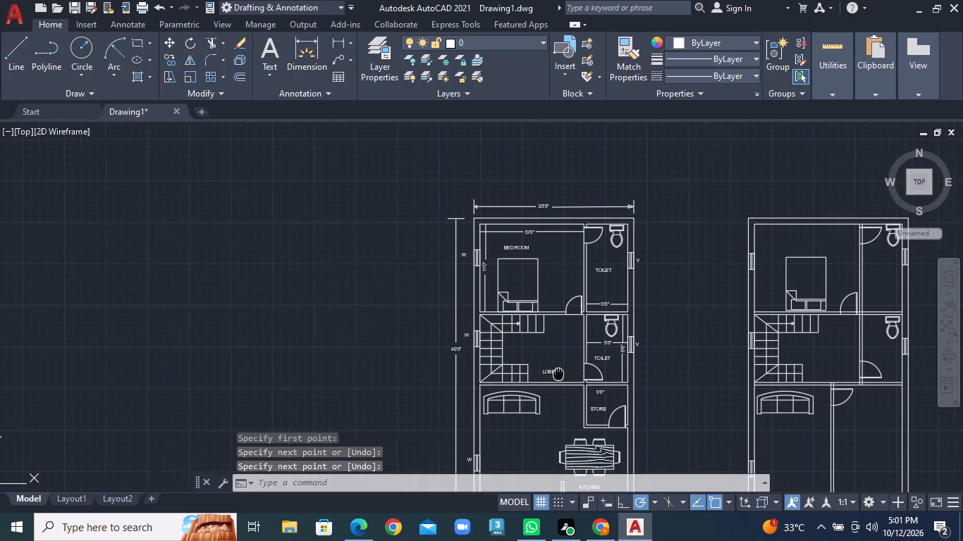
pyautogui.moveTo(547, 370); pyautogui.dragTo(383, 256, button='middle')
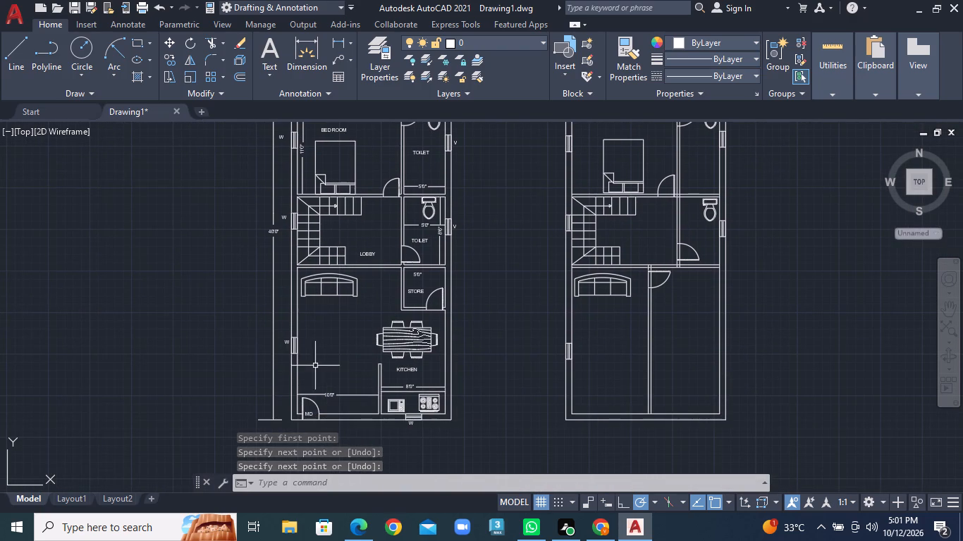
pyautogui.scroll(4, 287, 217)
pyautogui.moveTo(291, 229); pyautogui.dragTo(344, 261, button='middle')
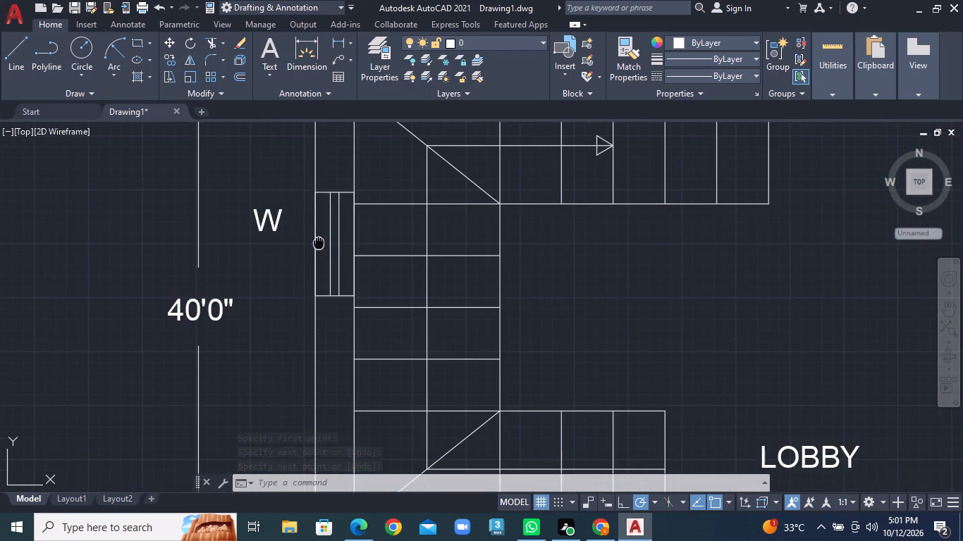
pyautogui.moveTo(344, 261); pyautogui.dragTo(362, 318, button='middle')
pyautogui.click(348, 314)
pyautogui.rightClick(348, 314)
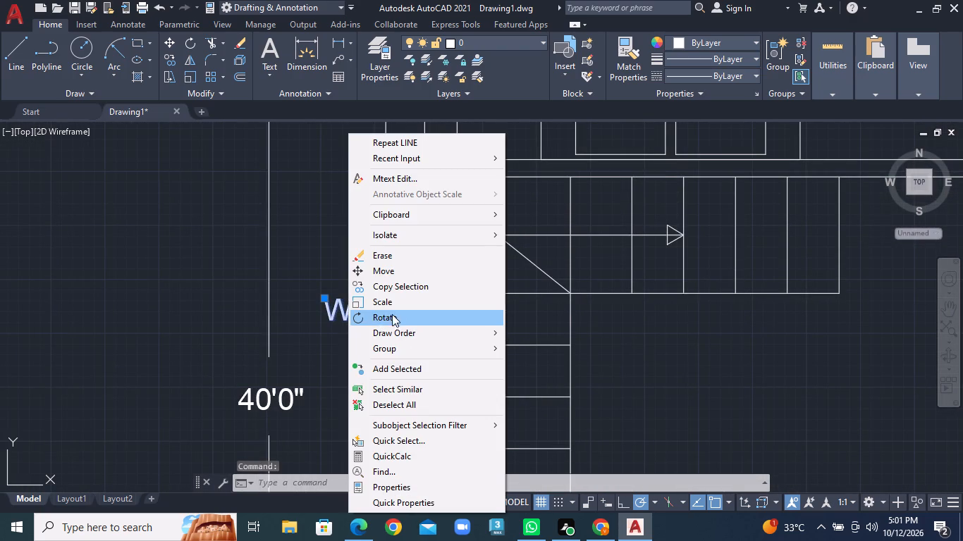
pyautogui.click(398, 273)
pyautogui.click(338, 306)
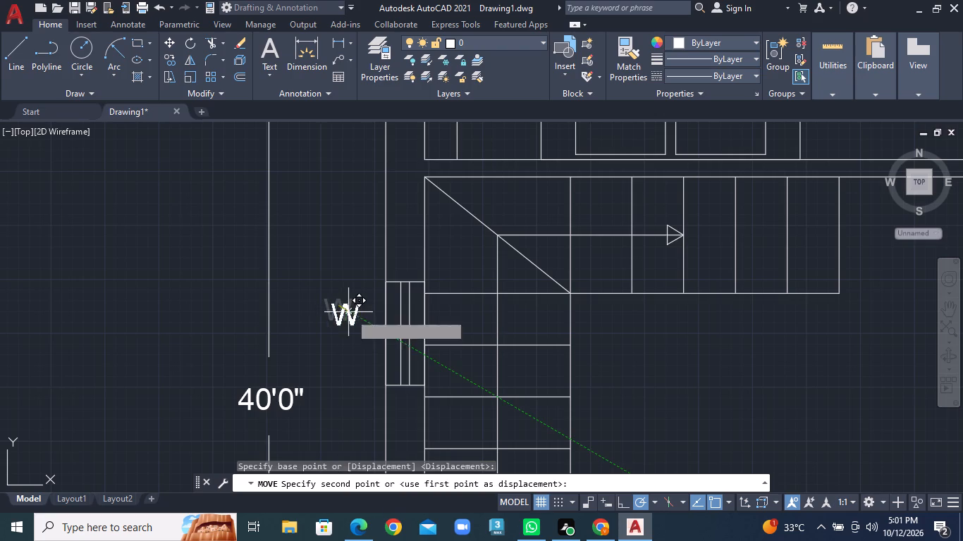
pyautogui.click(355, 318)
# Move the W label beside the bedroom window closer to the wall, level with the middle of the window.
pyautogui.scroll(-2, 377, 284)
pyautogui.moveTo(379, 225); pyautogui.dragTo(383, 305, button='middle')
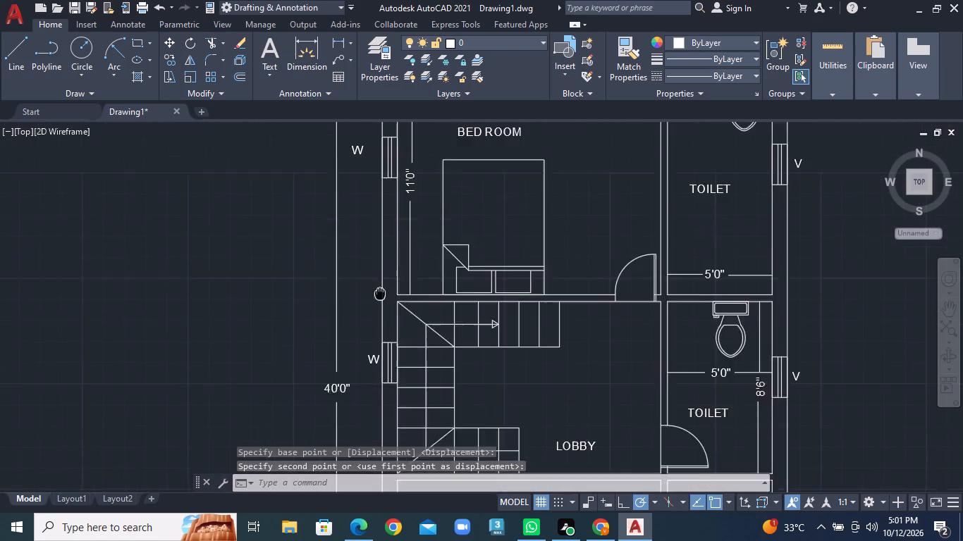
pyautogui.moveTo(383, 305); pyautogui.dragTo(416, 468, button='middle')
pyautogui.scroll(1, 397, 366)
pyautogui.click(394, 316)
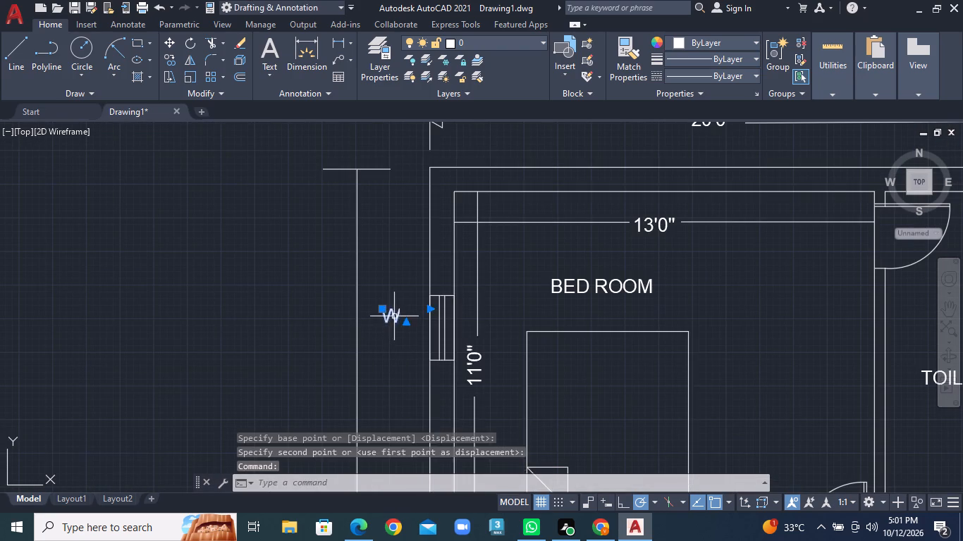
pyautogui.rightClick(394, 316)
pyautogui.click(431, 275)
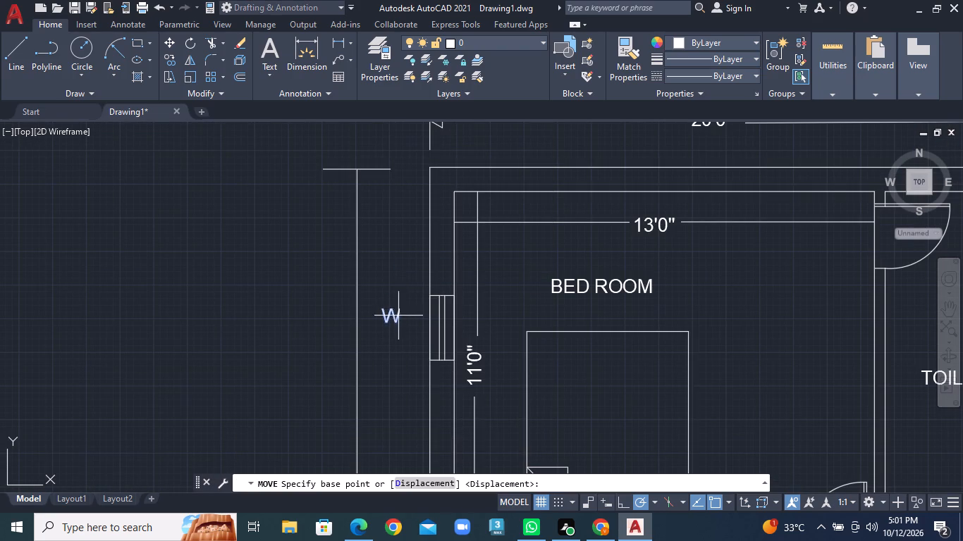
pyautogui.click(395, 317)
pyautogui.click(408, 331)
# Move the lowest W label on the left plan's left wall down and towards the wall, level with the window's middle.
pyautogui.scroll(-2, 536, 268)
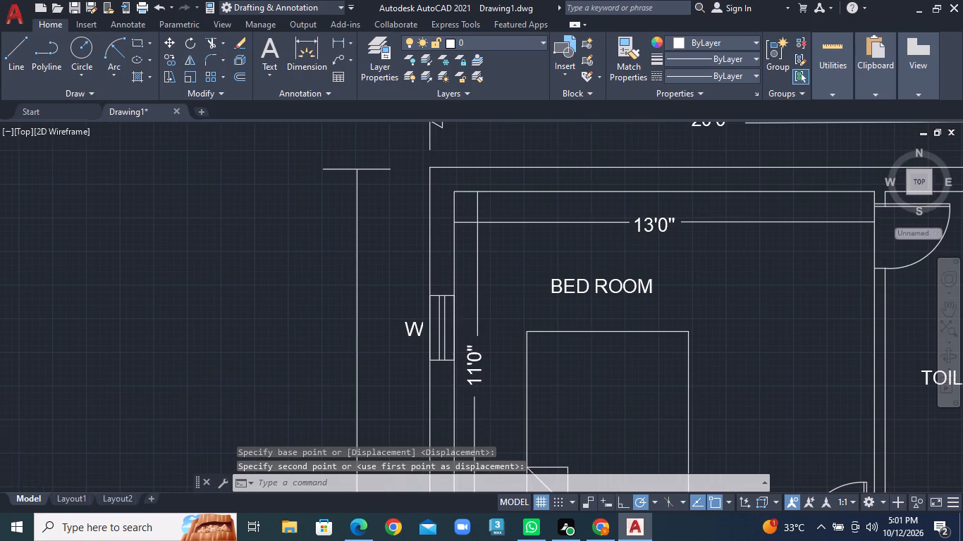
pyautogui.scroll(-1, 537, 268)
pyautogui.moveTo(570, 367); pyautogui.dragTo(443, 240, button='middle')
pyautogui.scroll(1, 422, 363)
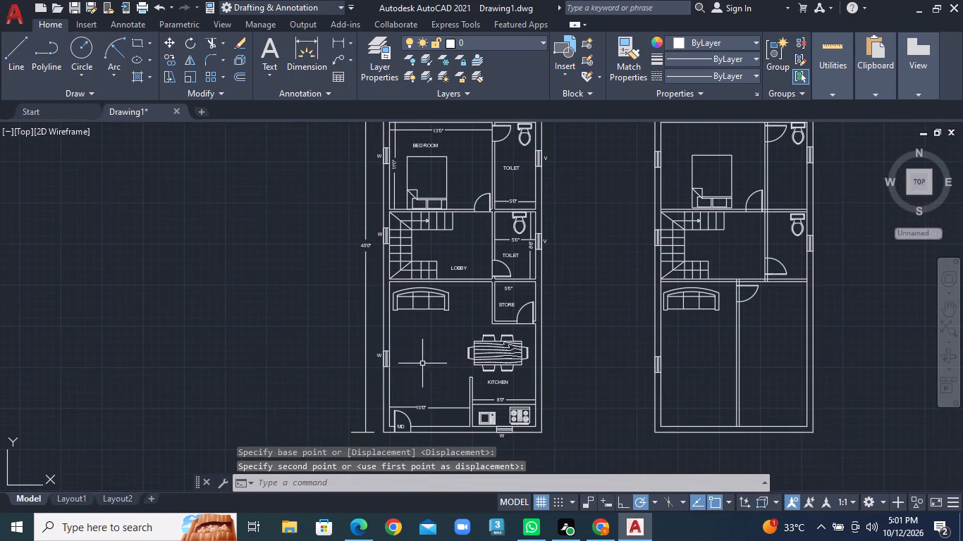
pyautogui.scroll(1, 422, 363)
pyautogui.scroll(2, 341, 362)
pyautogui.click(270, 325)
pyautogui.rightClick(270, 325)
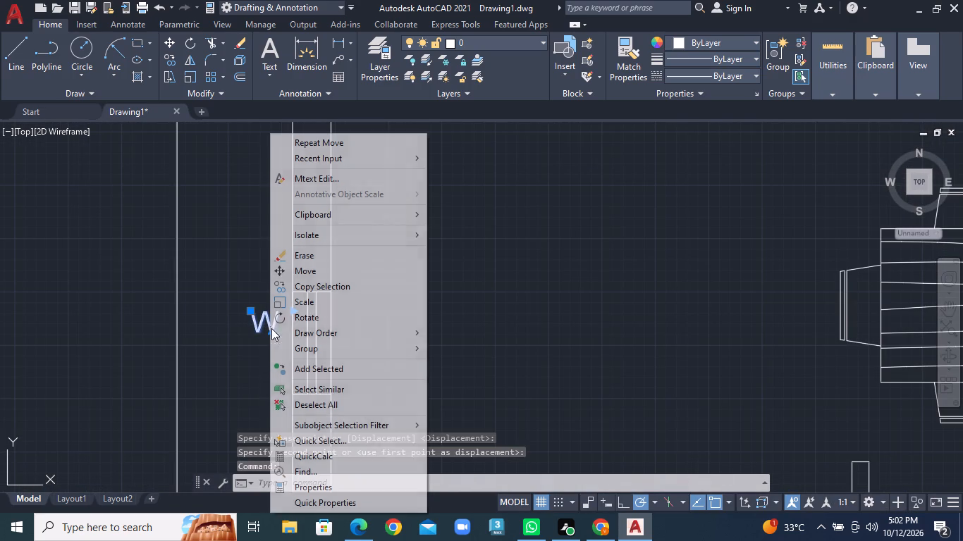
pyautogui.click(312, 276)
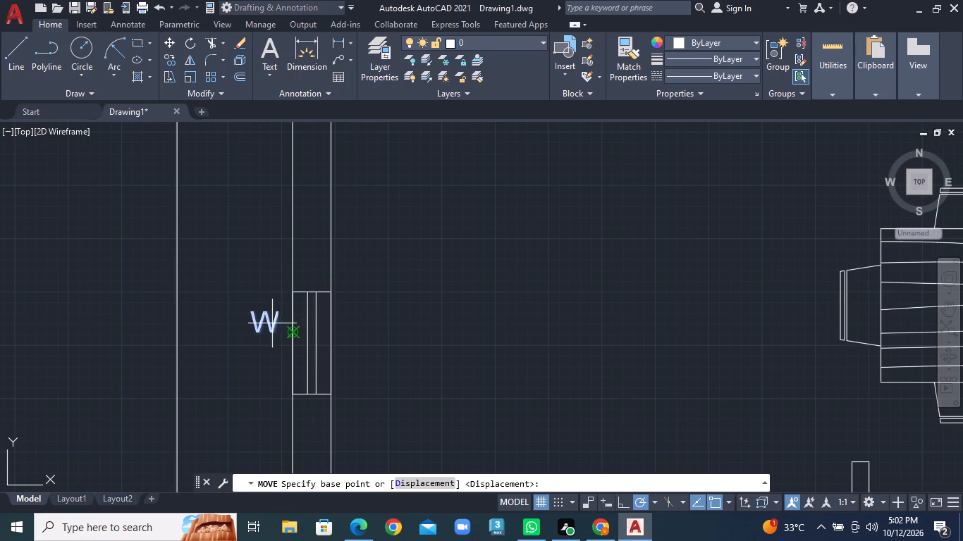
pyautogui.click(271, 324)
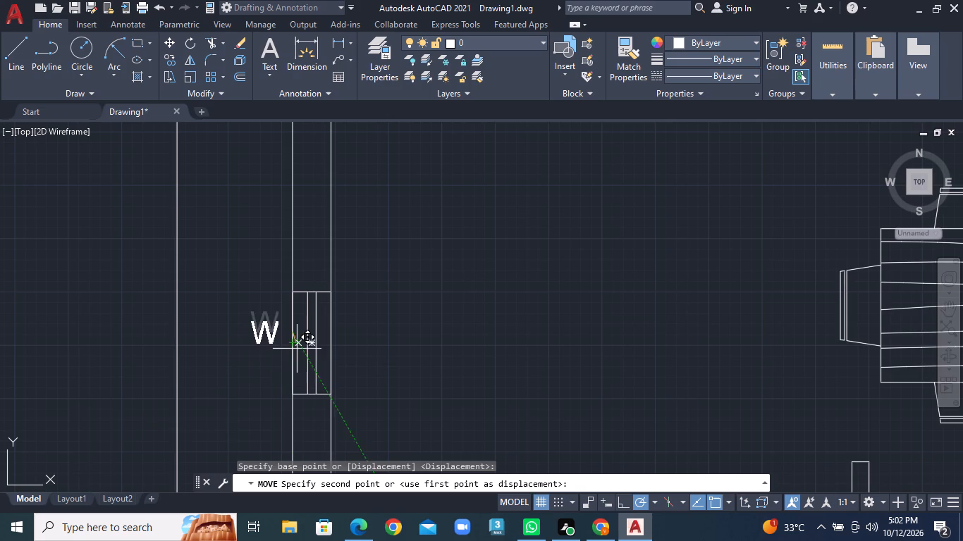
pyautogui.click(302, 353)
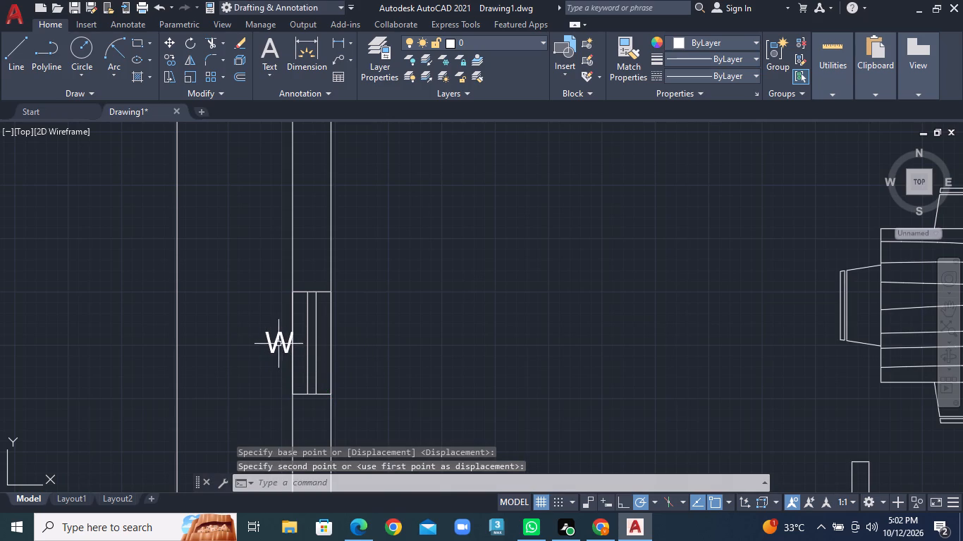
# Move the same W label straight back from the wall, leaving a small gap between it and the window.
pyautogui.click(277, 344)
pyautogui.rightClick(277, 344)
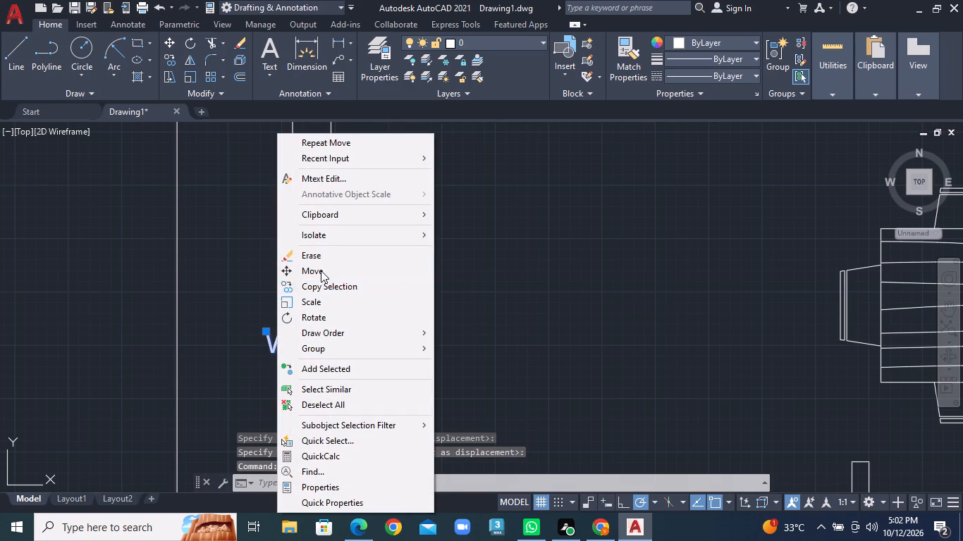
pyautogui.click(321, 270)
pyautogui.click(279, 335)
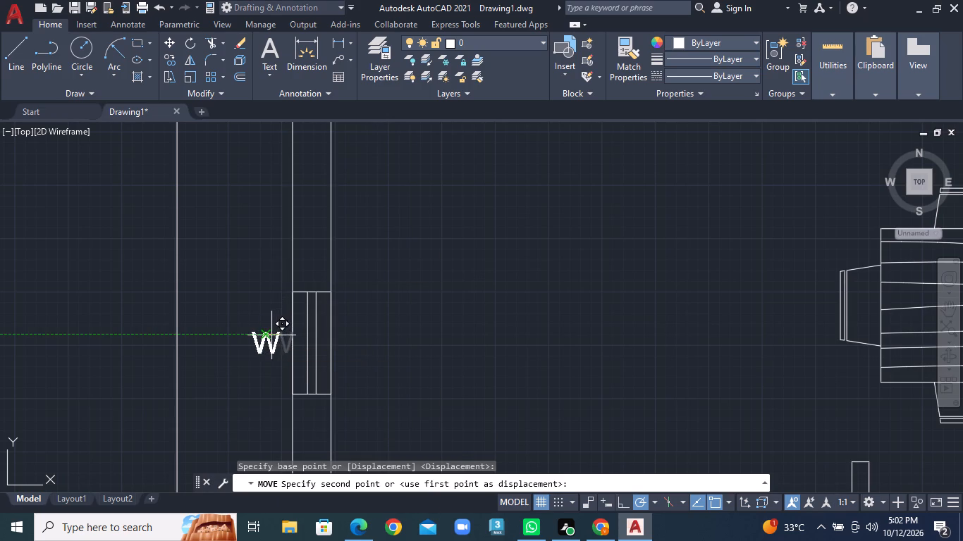
pyautogui.click(271, 335)
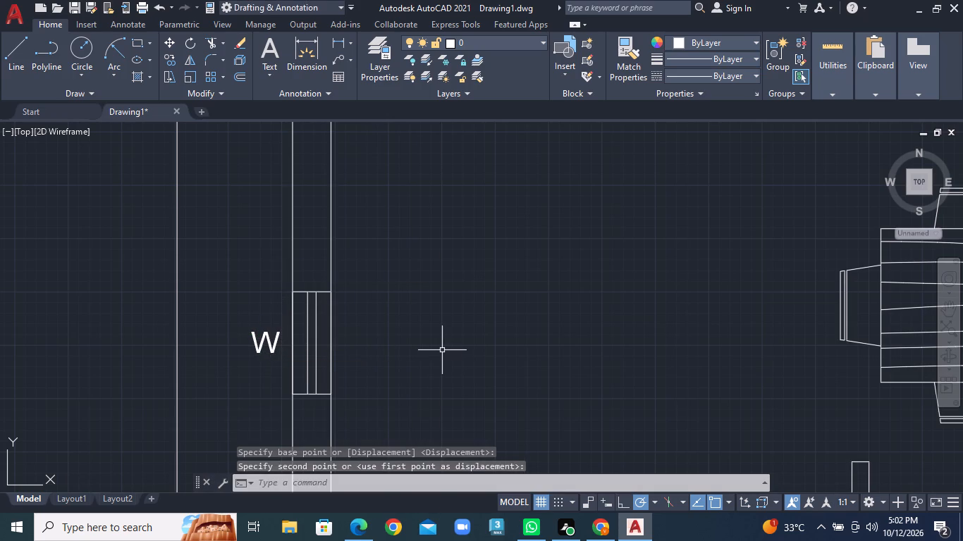
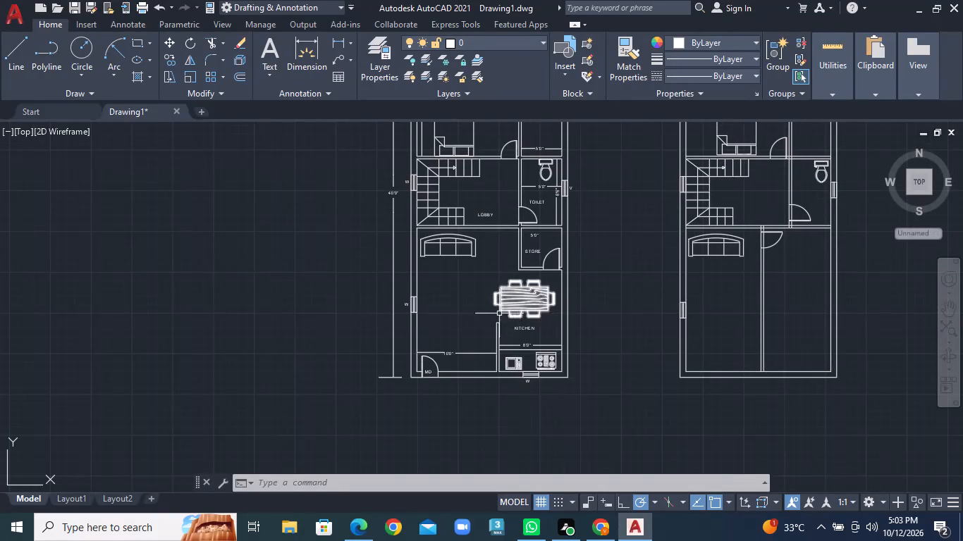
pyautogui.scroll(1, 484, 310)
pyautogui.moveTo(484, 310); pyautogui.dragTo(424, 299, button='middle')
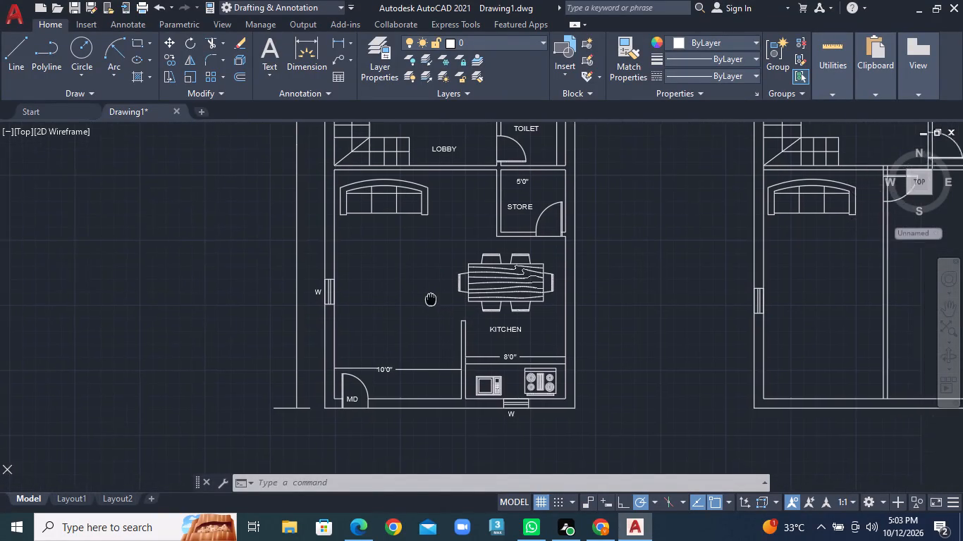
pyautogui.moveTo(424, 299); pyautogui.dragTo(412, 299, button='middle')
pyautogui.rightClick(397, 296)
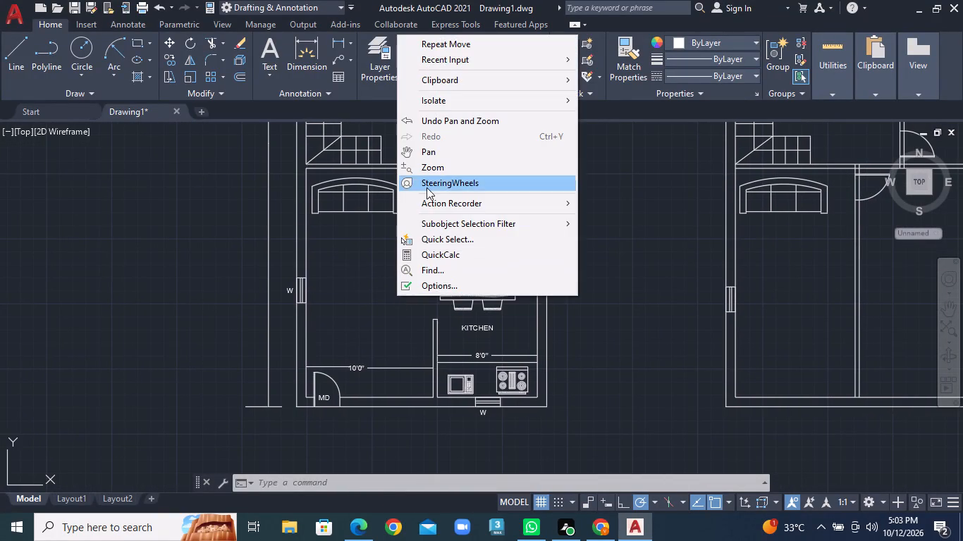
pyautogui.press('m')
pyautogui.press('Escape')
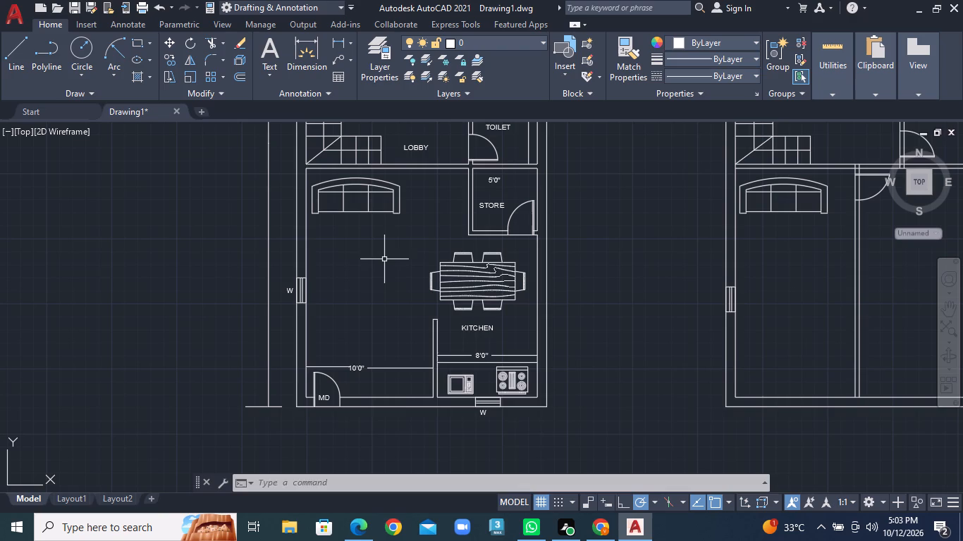
# Add a multiline text label reading LIVING ROOM, split over two lines, between the left plan's lower-left window and the dining table.
pyautogui.press('m')
pyautogui.press('t')
pyautogui.press('Return')
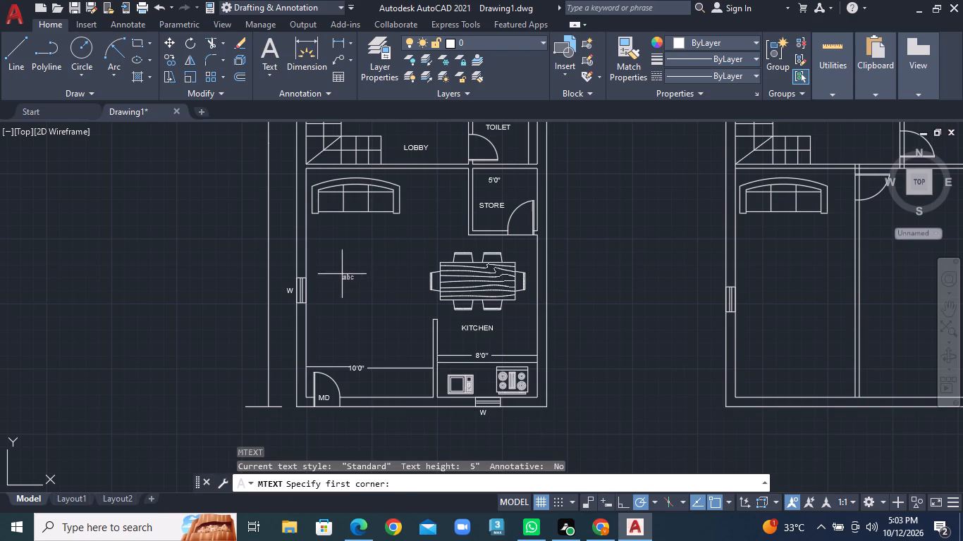
pyautogui.click(337, 280)
pyautogui.rightClick(388, 311)
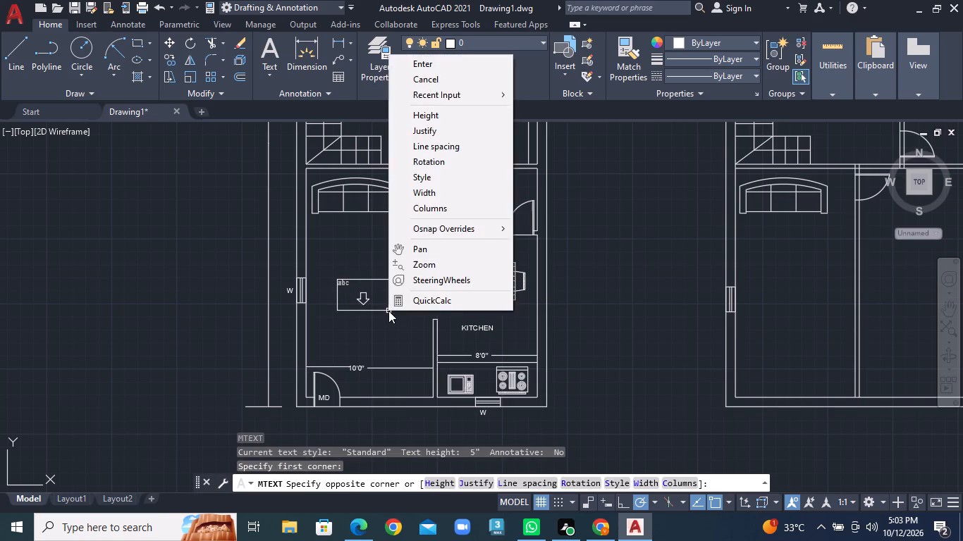
pyautogui.click(388, 311)
pyautogui.click(388, 311)
pyautogui.write('LIVING')
pyautogui.press('space')
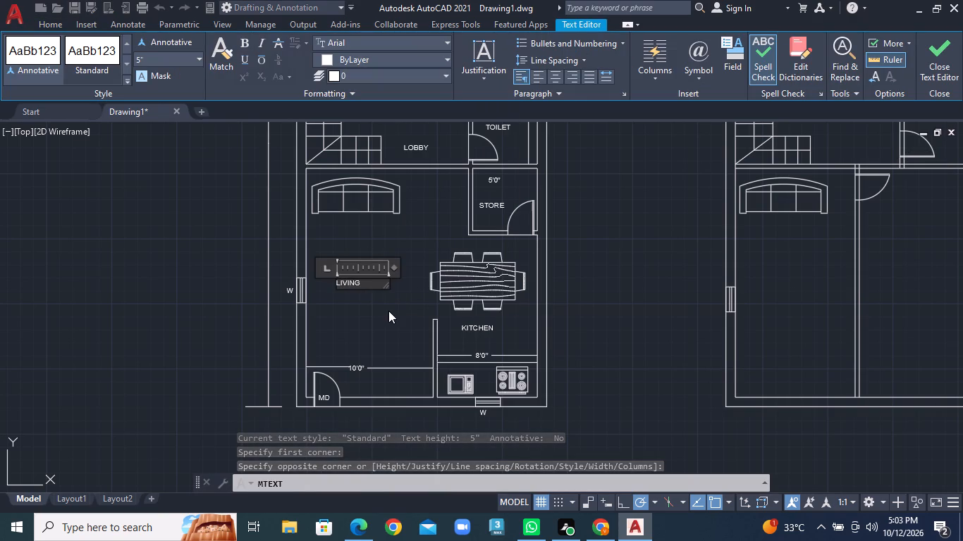
pyautogui.write('ROOM')
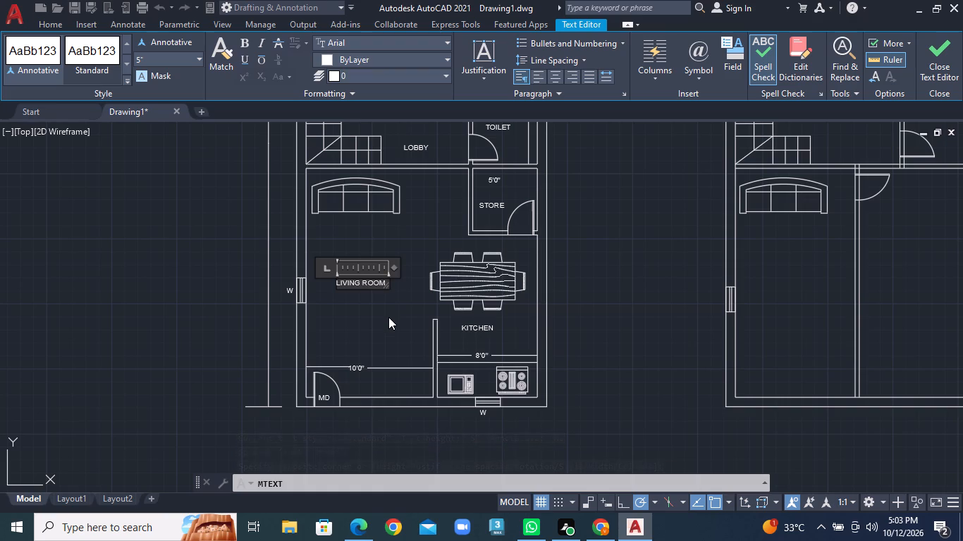
pyautogui.press('BackSpace')
pyautogui.press('BackSpace')
pyautogui.press('BackSpace')
pyautogui.press('BackSpace')
pyautogui.press('Return')
pyautogui.write('ROO')
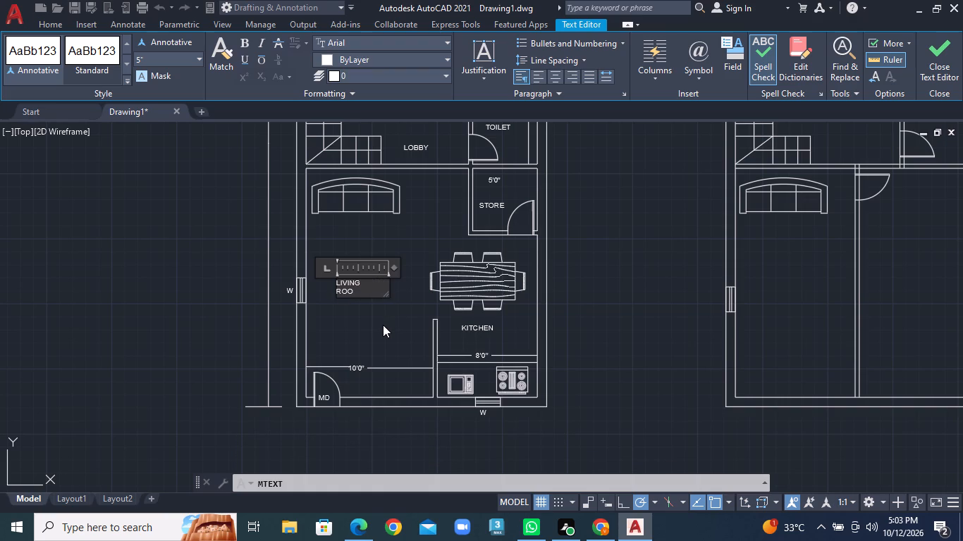
pyautogui.press('m')
pyautogui.click(383, 325)
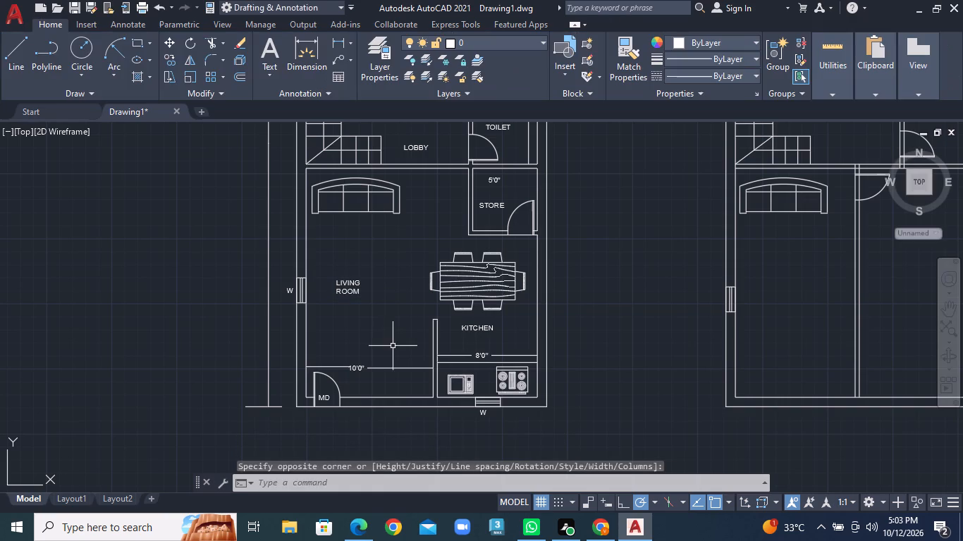
# Move the LIVING ROOM label a little away from the window, towards the dining table.
pyautogui.click(347, 290)
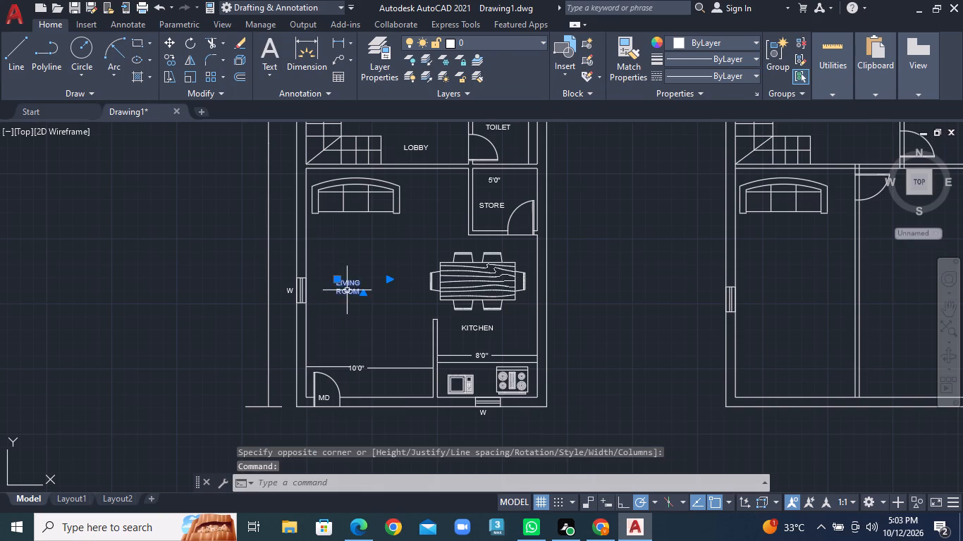
pyautogui.scroll(2, 347, 290)
pyautogui.click(173, 44)
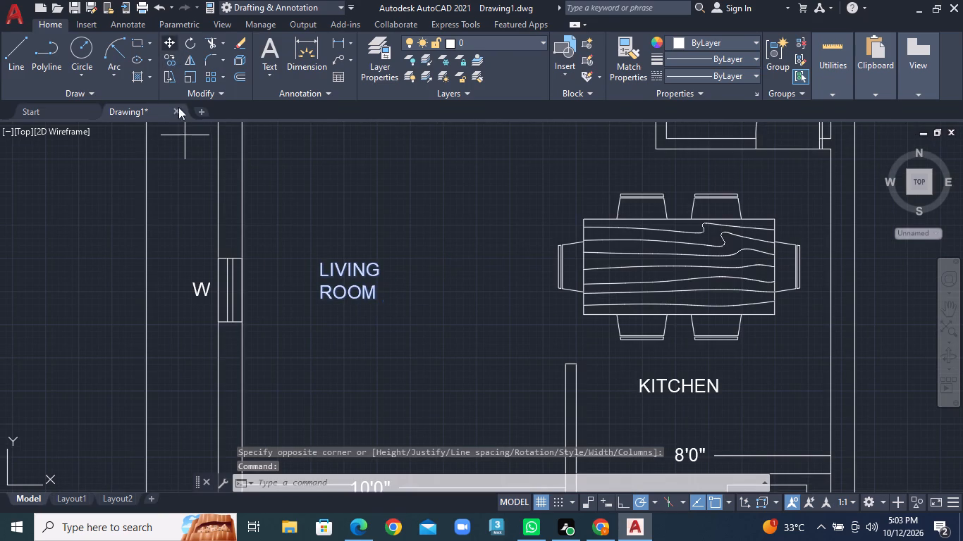
pyautogui.click(351, 275)
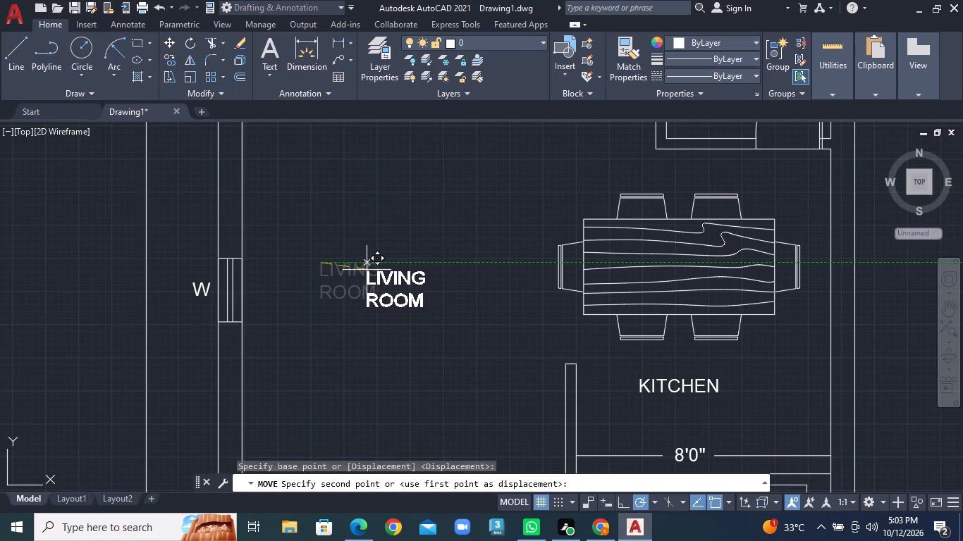
pyautogui.click(367, 269)
pyautogui.scroll(-2, 456, 276)
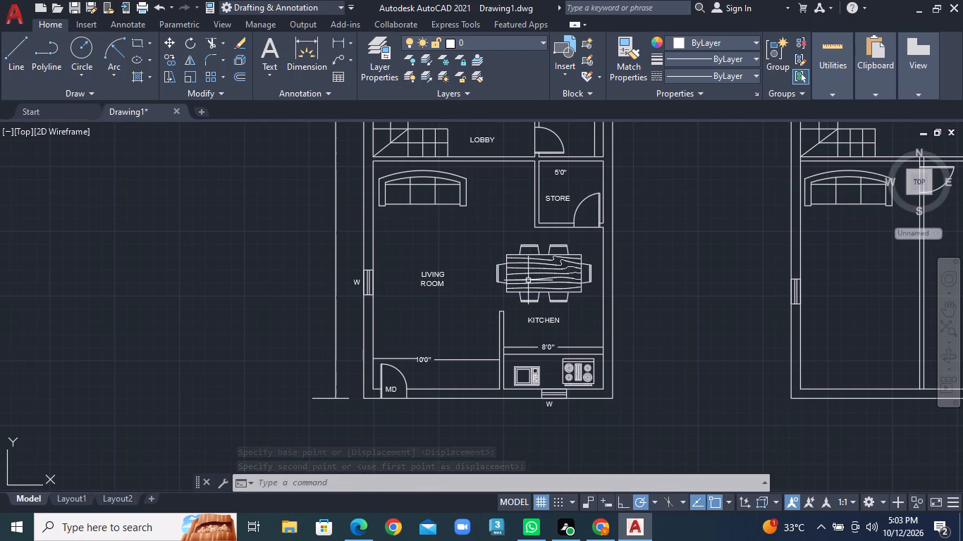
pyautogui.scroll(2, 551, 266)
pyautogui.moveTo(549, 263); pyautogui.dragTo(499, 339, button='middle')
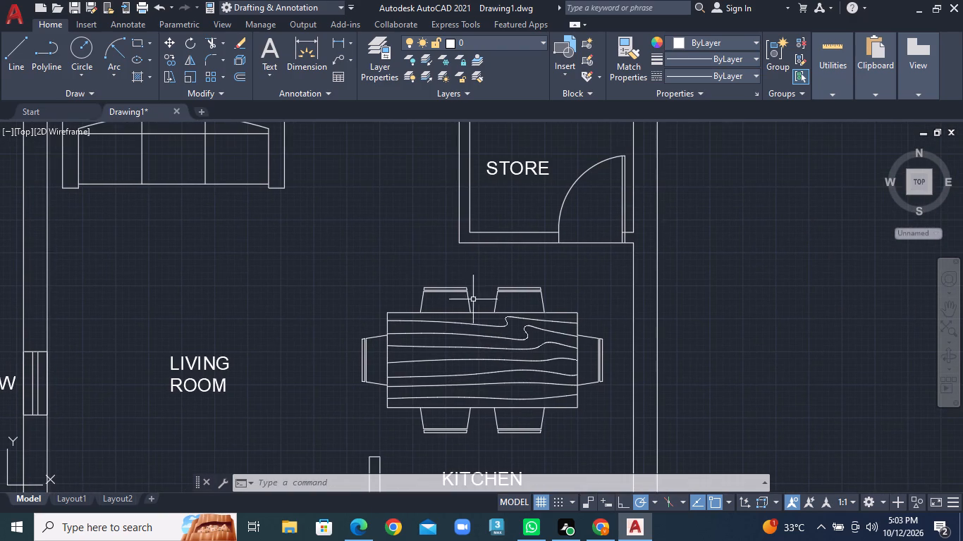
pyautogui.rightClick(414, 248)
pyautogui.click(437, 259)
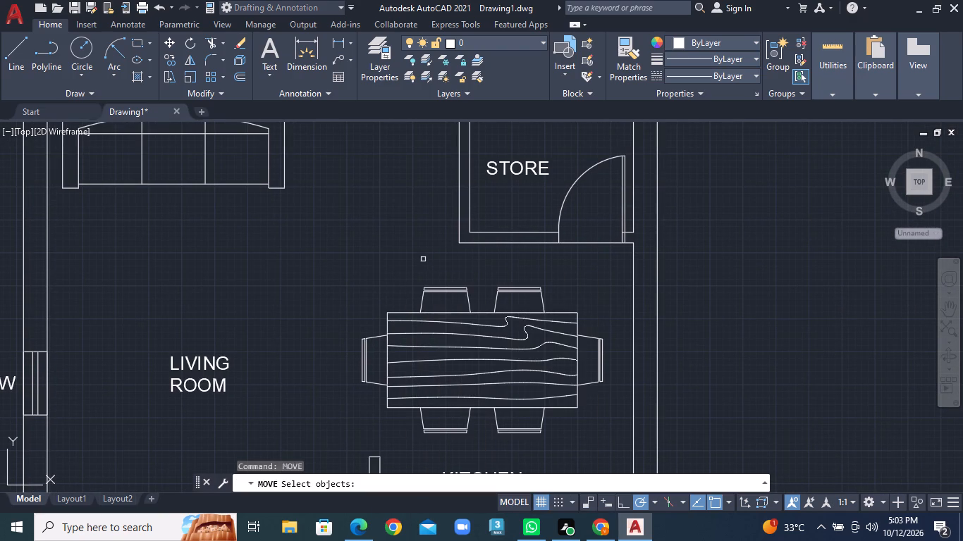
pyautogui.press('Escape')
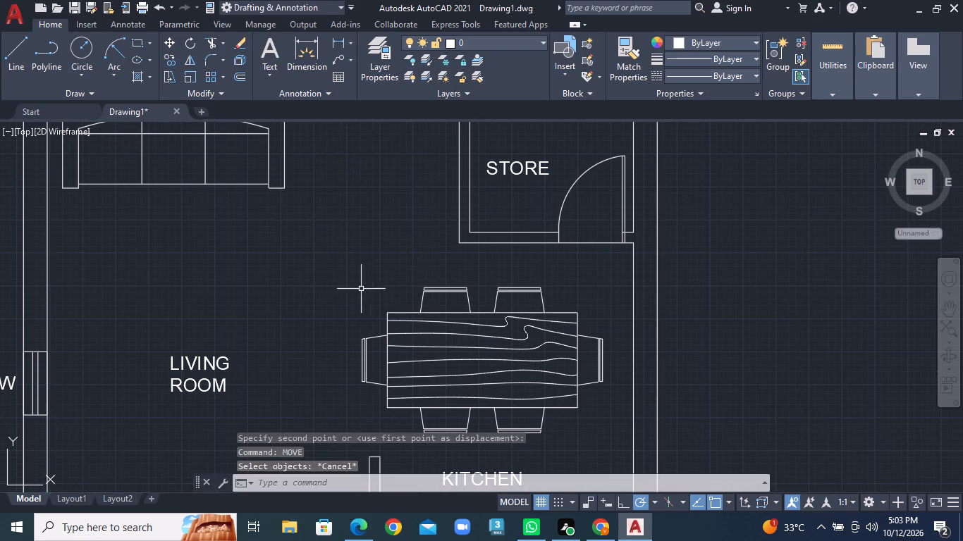
# Add a multiline text label reading DINING just above the dining table on the left plan.
pyautogui.press('m')
pyautogui.press('t')
pyautogui.press('Return')
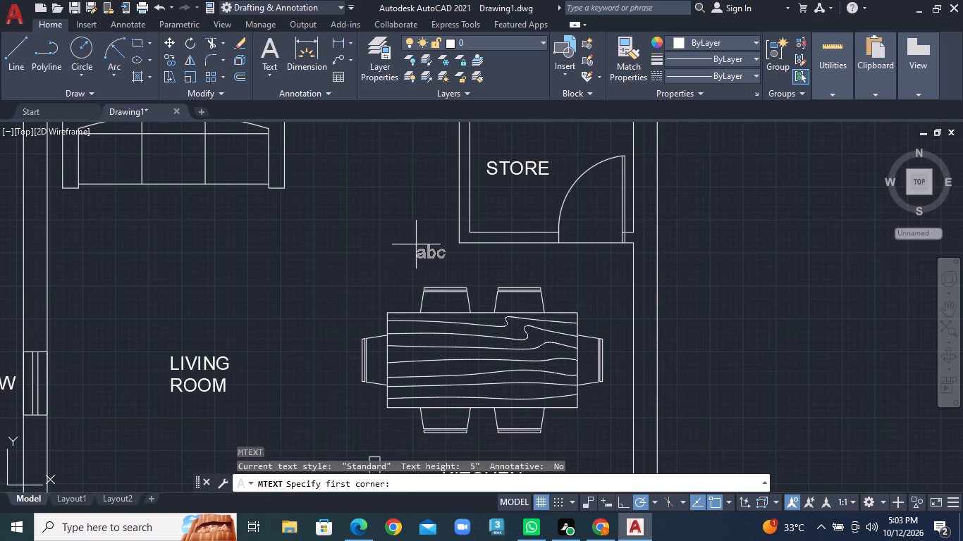
pyautogui.click(416, 244)
pyautogui.click(498, 273)
pyautogui.write('DINING')
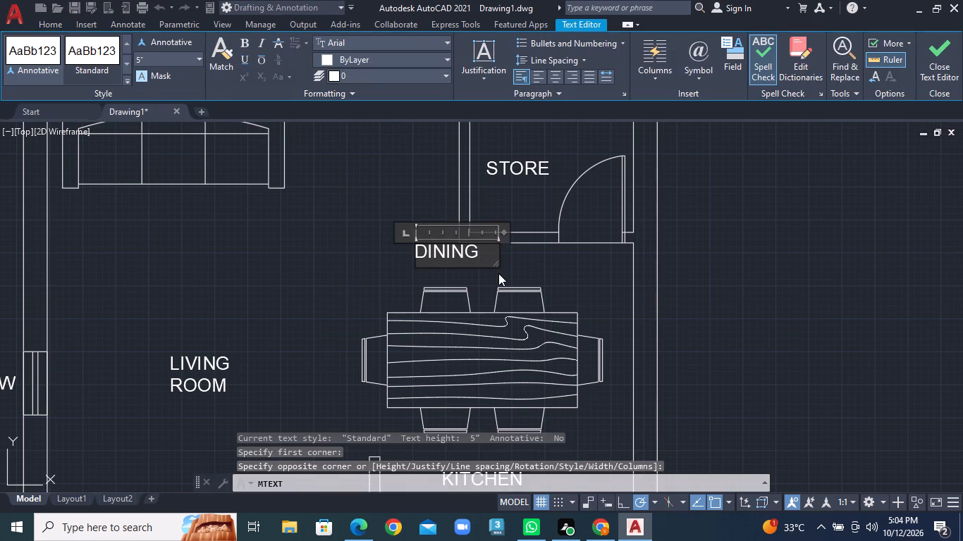
pyautogui.press('Return')
pyautogui.click(270, 299)
pyautogui.scroll(-1, 387, 301)
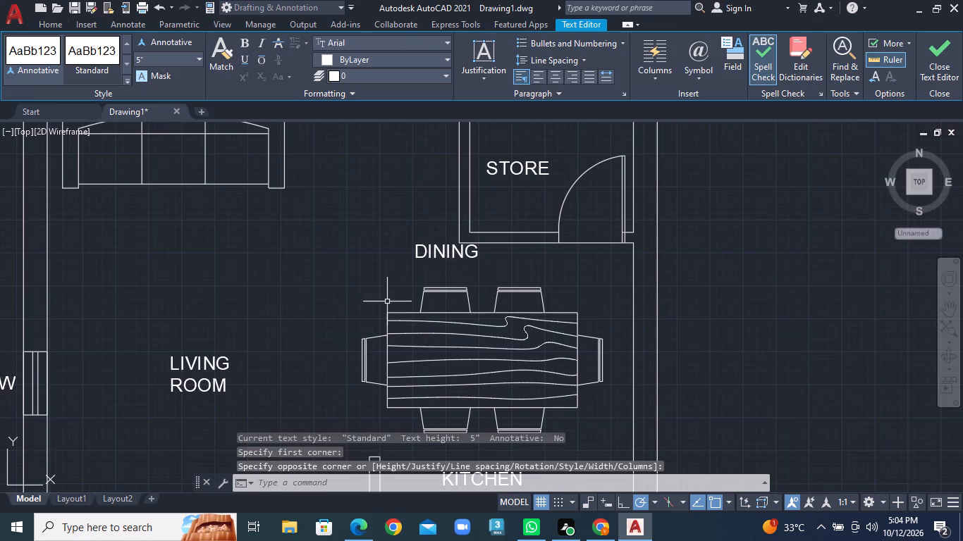
# Move the DINING label down onto the dining table's top.
pyautogui.scroll(-1, 387, 301)
pyautogui.click(427, 271)
pyautogui.scroll(2, 427, 271)
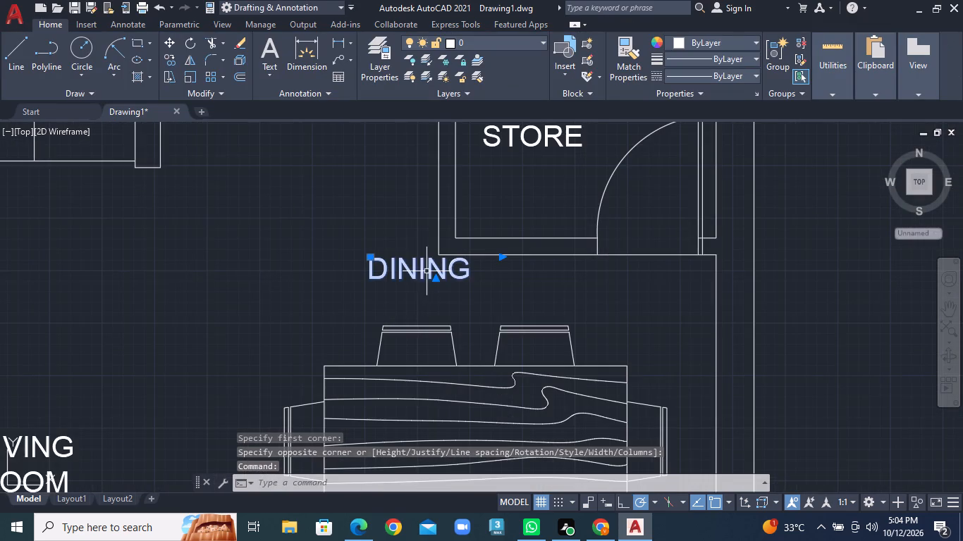
pyautogui.click(167, 38)
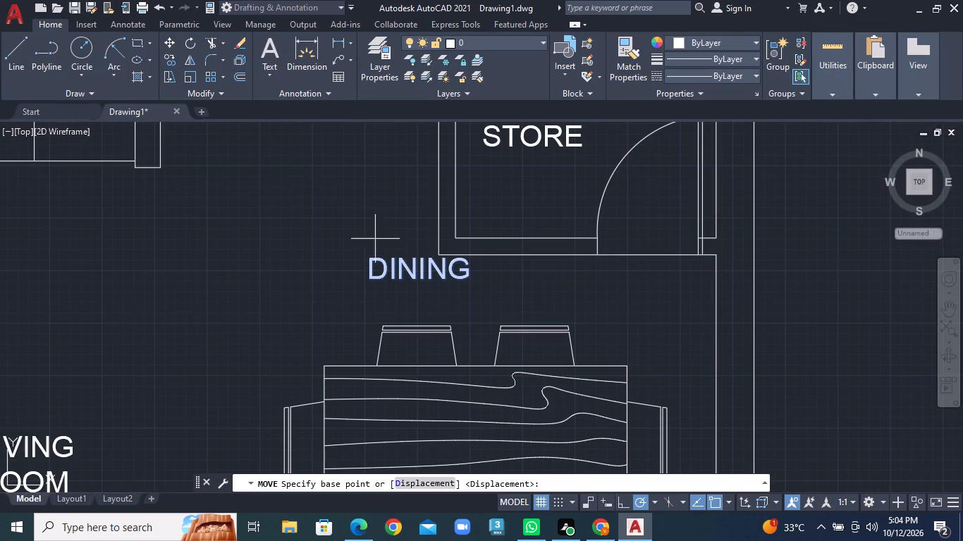
pyautogui.click(412, 272)
pyautogui.click(451, 443)
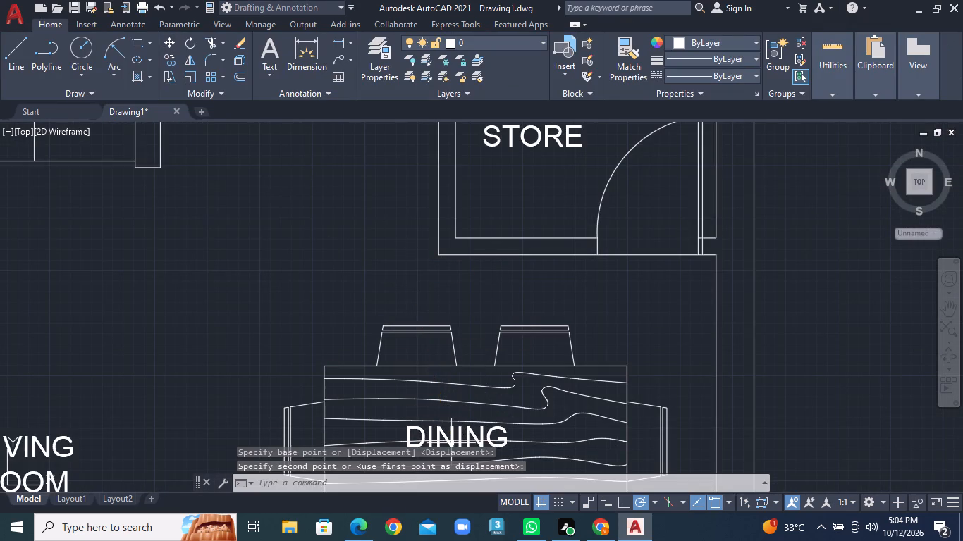
# Nudge the DINING label slightly right and down so it sits in the middle of the table.
pyautogui.moveTo(451, 443); pyautogui.dragTo(405, 291, button='middle')
pyautogui.click(405, 291)
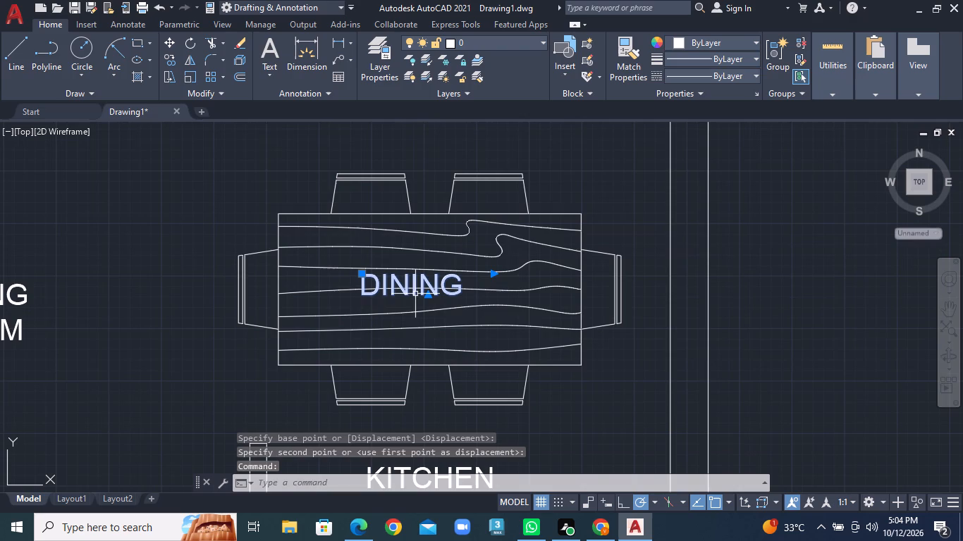
pyautogui.moveTo(409, 280); pyautogui.dragTo(422, 285)
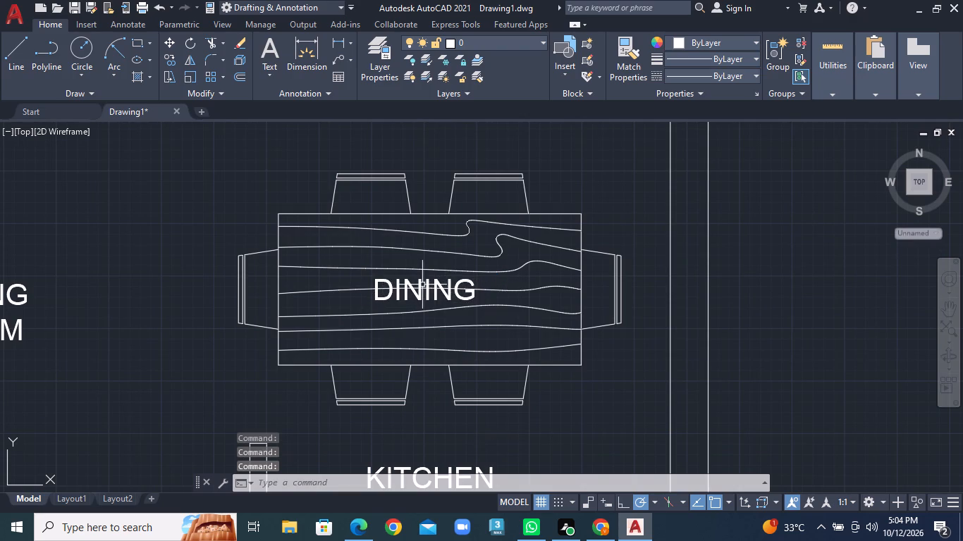
pyautogui.click(422, 285)
pyautogui.scroll(-3, 446, 287)
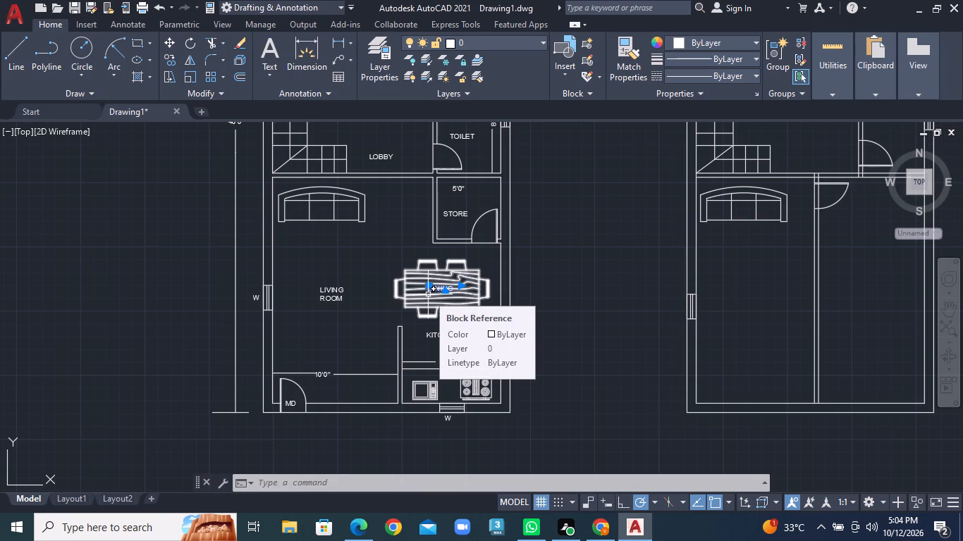
pyautogui.moveTo(428, 294); pyautogui.dragTo(162, 392, button='middle')
pyautogui.press('Escape')
# Add a multiline text label reading 13'0" just inside the top wall of the right plan's upper bedroom.
pyautogui.moveTo(305, 290); pyautogui.dragTo(210, 423, button='middle')
pyautogui.moveTo(329, 263); pyautogui.dragTo(266, 336, button='middle')
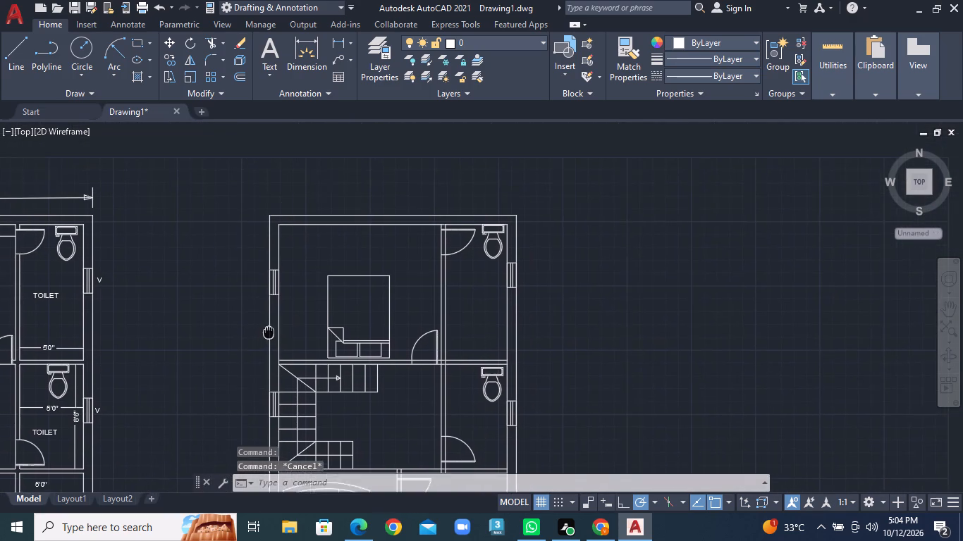
pyautogui.moveTo(266, 336); pyautogui.dragTo(230, 380, button='middle')
pyautogui.scroll(1, 254, 306)
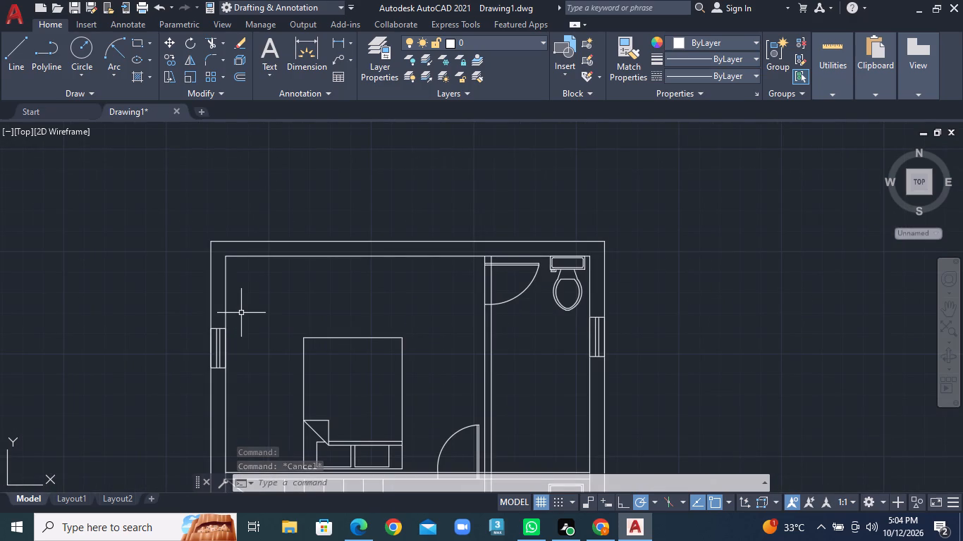
pyautogui.scroll(1, 241, 313)
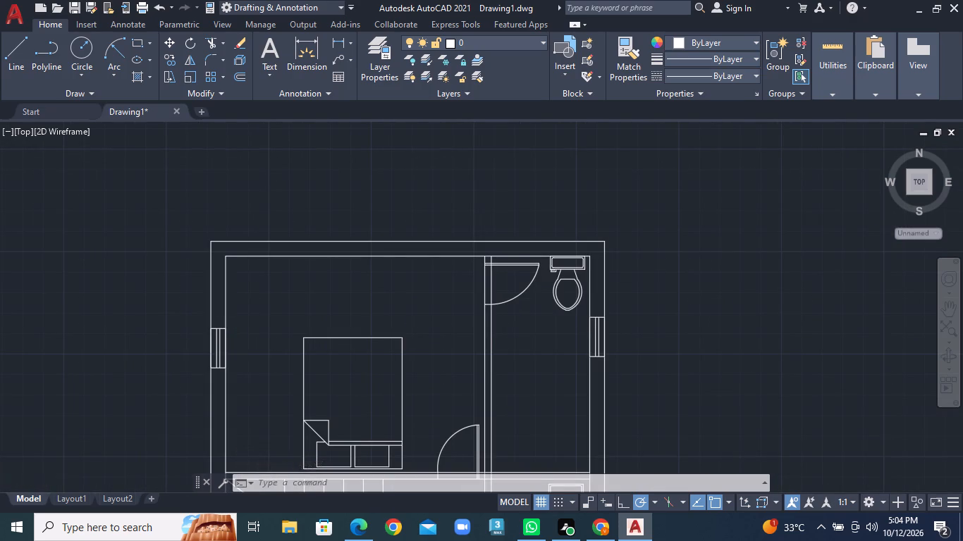
pyautogui.rightClick(176, 199)
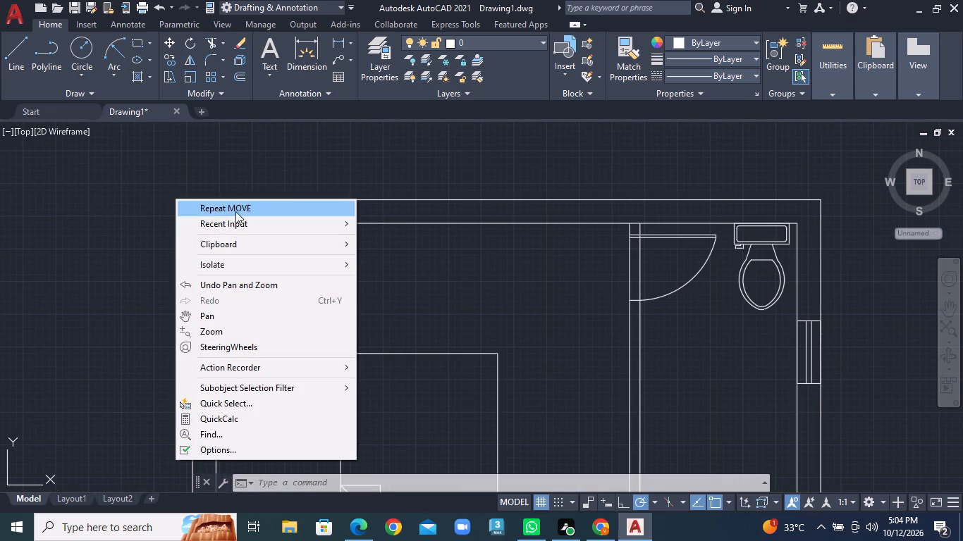
pyautogui.press('Escape')
pyautogui.write('MT')
pyautogui.press('Return')
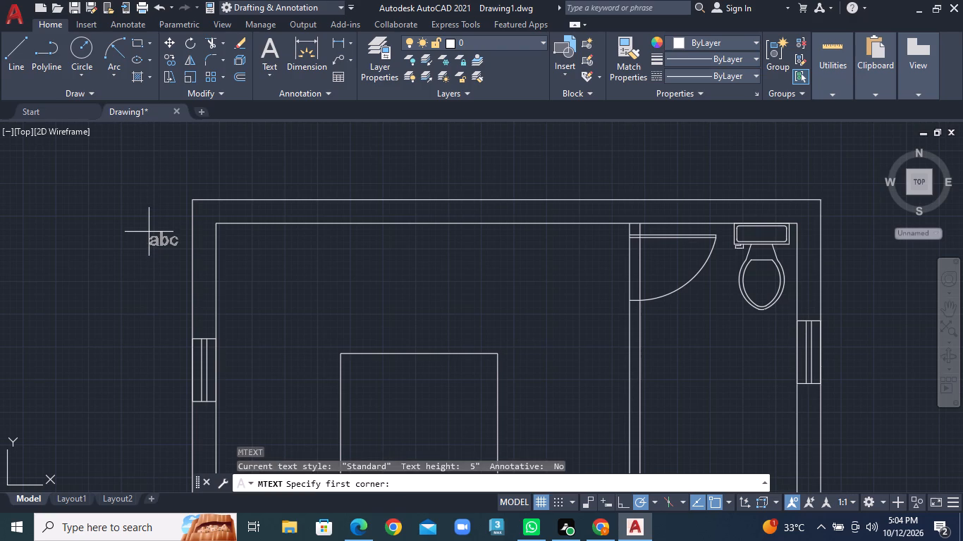
pyautogui.click(373, 235)
pyautogui.click(420, 253)
pyautogui.press('1')
pyautogui.press('3')
pyautogui.write("'0:")
pyautogui.press('BackSpace')
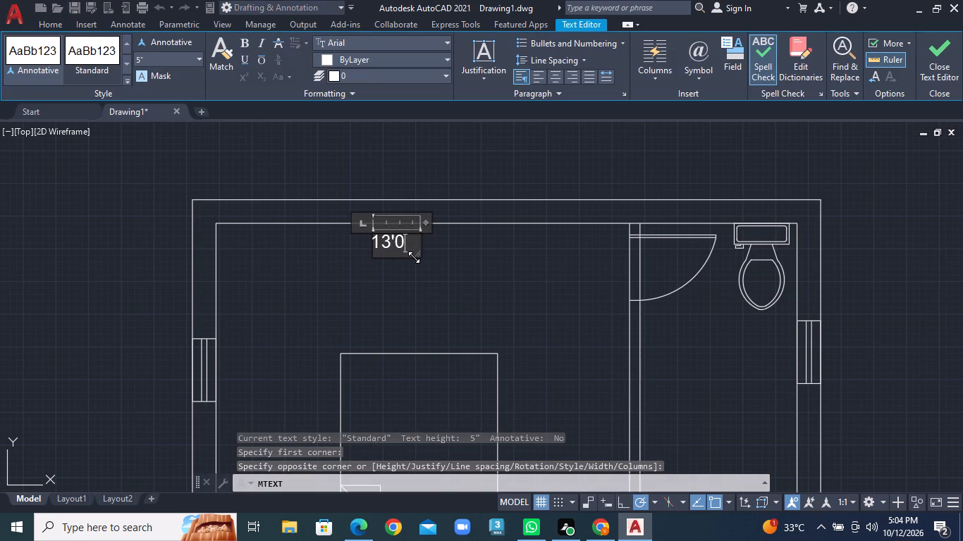
pyautogui.hotkey('shift', '"')
pyautogui.click(441, 258)
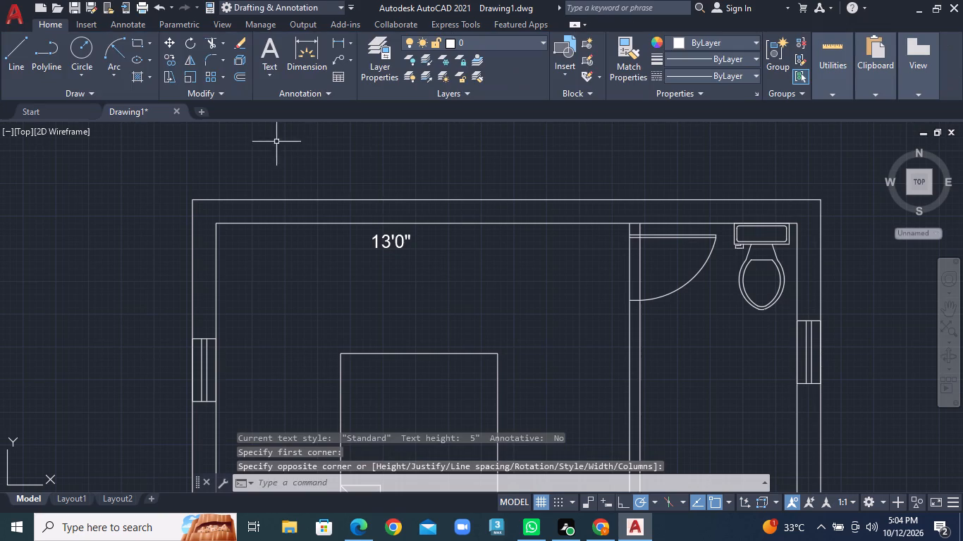
# Add a multiline text label reading 20'0" just above the right plan's top outer wall, near its middle.
pyautogui.rightClick(279, 156)
pyautogui.click(298, 163)
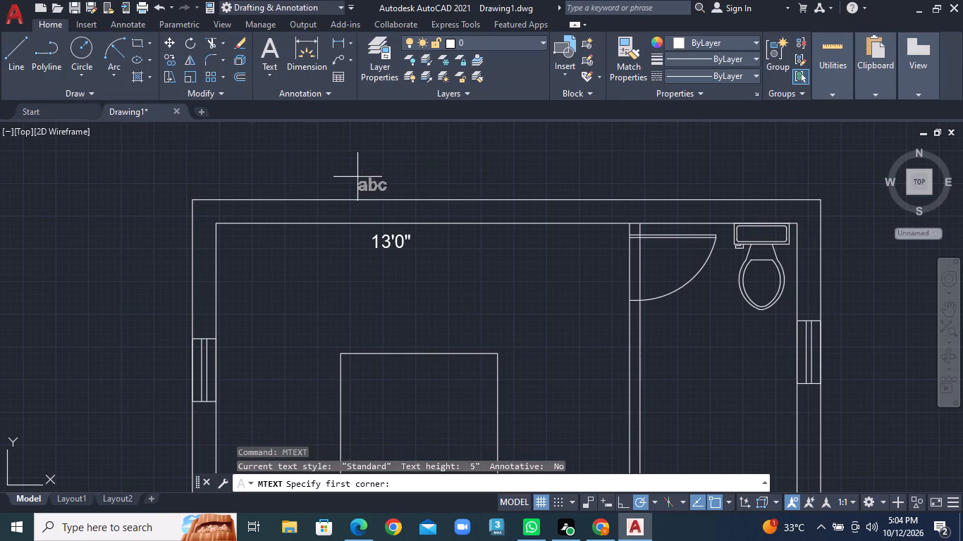
pyautogui.click(434, 165)
pyautogui.click(536, 190)
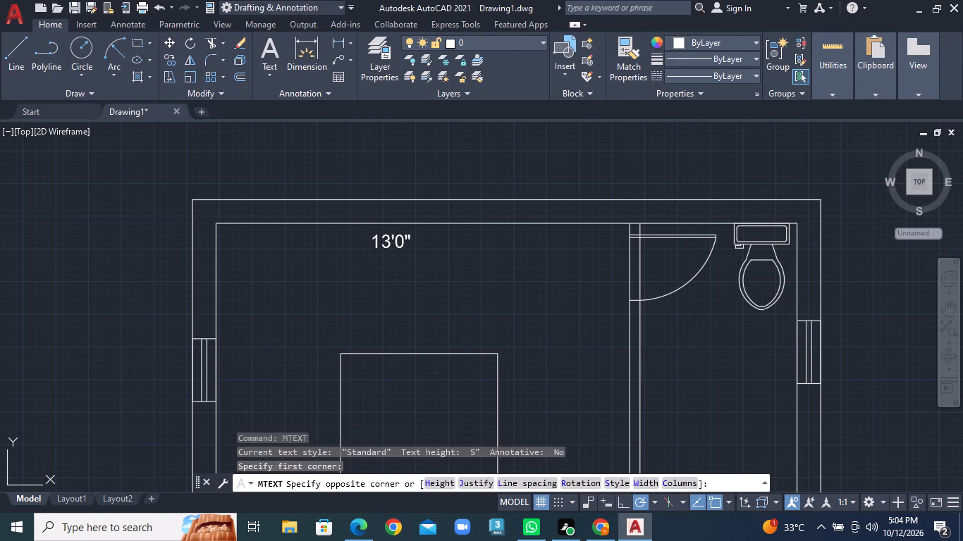
pyautogui.press('2')
pyautogui.press('0')
pyautogui.press("'")
pyautogui.write('0"')
pyautogui.press('Return')
pyautogui.click(471, 236)
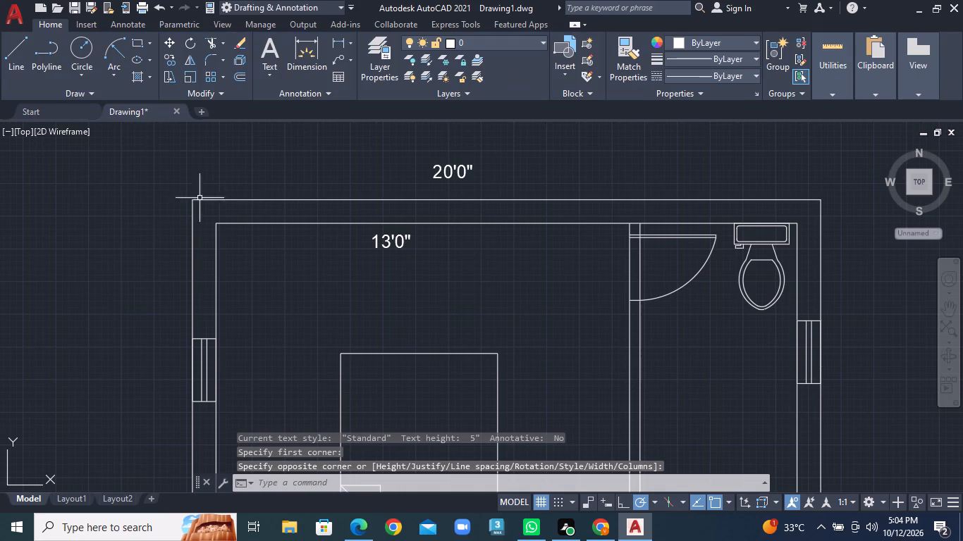
# Add a multiline text label W outside the left-wall window of the right plan's upper bedroom.
pyautogui.moveTo(259, 276); pyautogui.dragTo(309, 179, button='middle')
pyautogui.rightClick(208, 259)
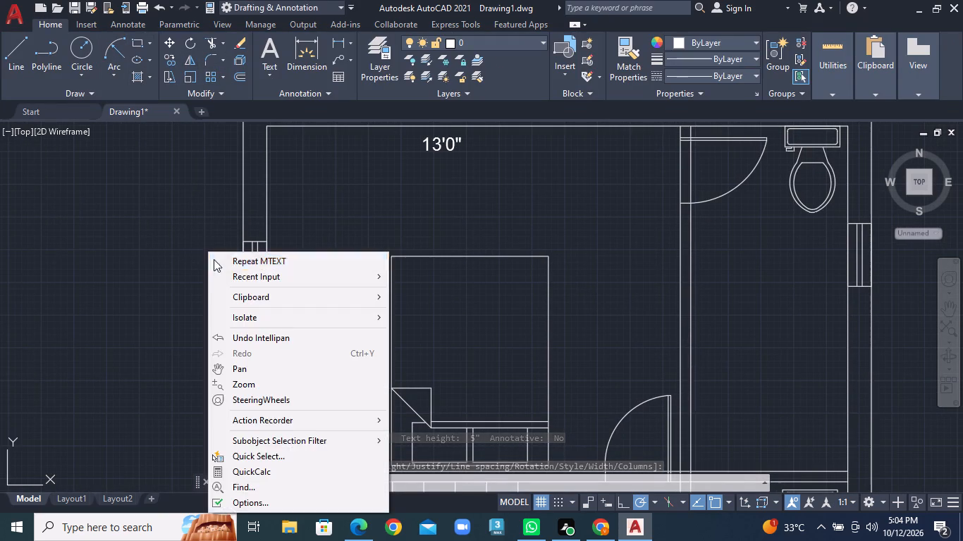
pyautogui.click(229, 263)
pyautogui.click(205, 256)
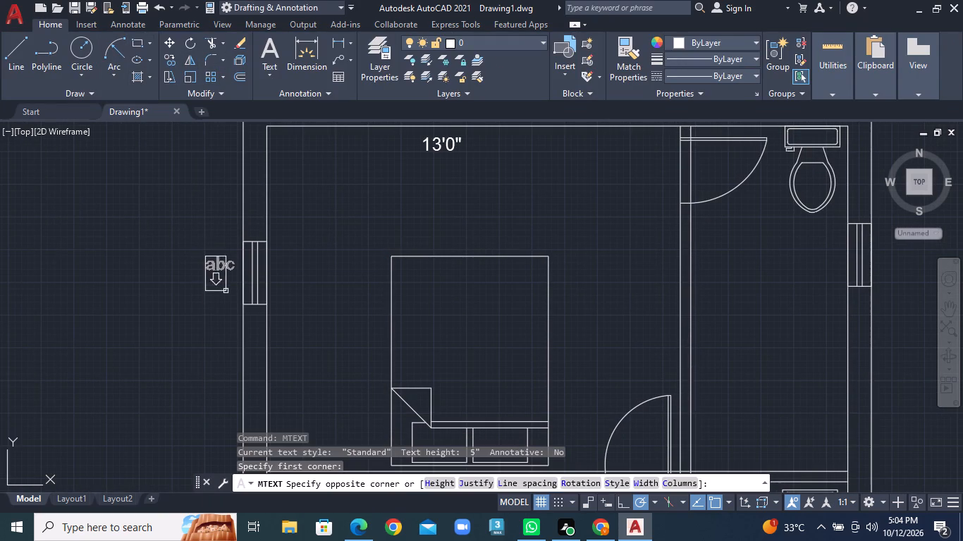
pyautogui.click(226, 291)
pyautogui.press('w')
pyautogui.click(224, 319)
# Add a multiline text label W outside the left-wall window beside the right plan's staircase.
pyautogui.scroll(-3, 229, 325)
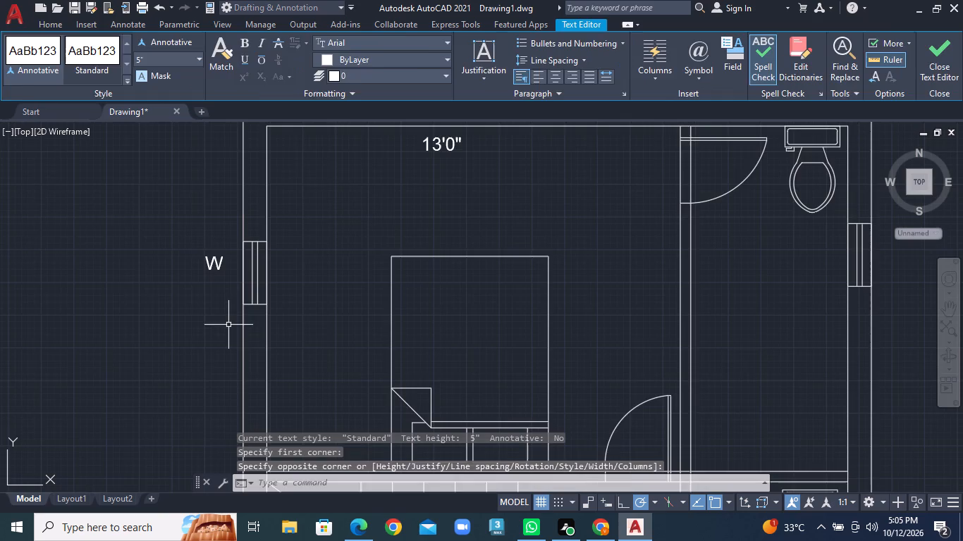
pyautogui.moveTo(268, 347); pyautogui.dragTo(266, 197, button='middle')
pyautogui.moveTo(274, 307); pyautogui.dragTo(271, 229, button='middle')
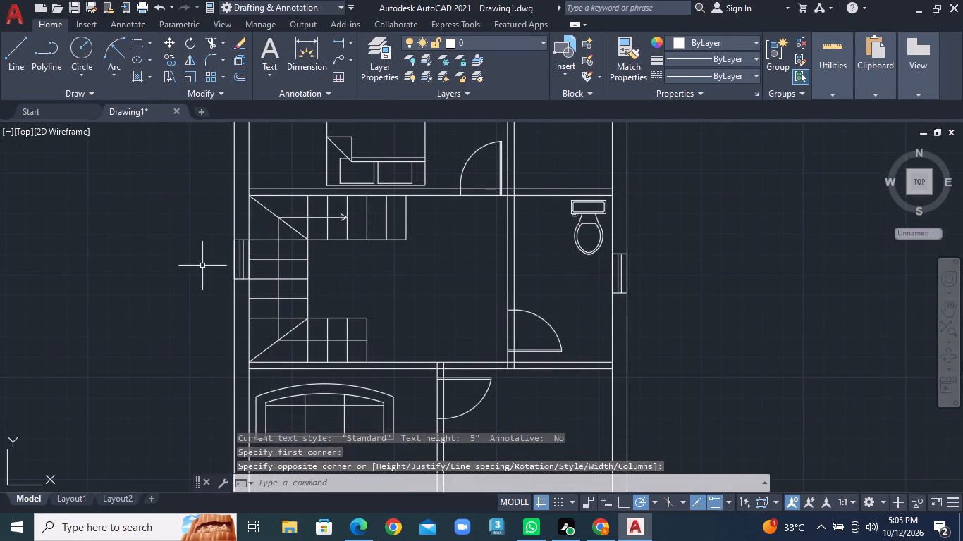
pyautogui.rightClick(202, 266)
pyautogui.click(246, 13)
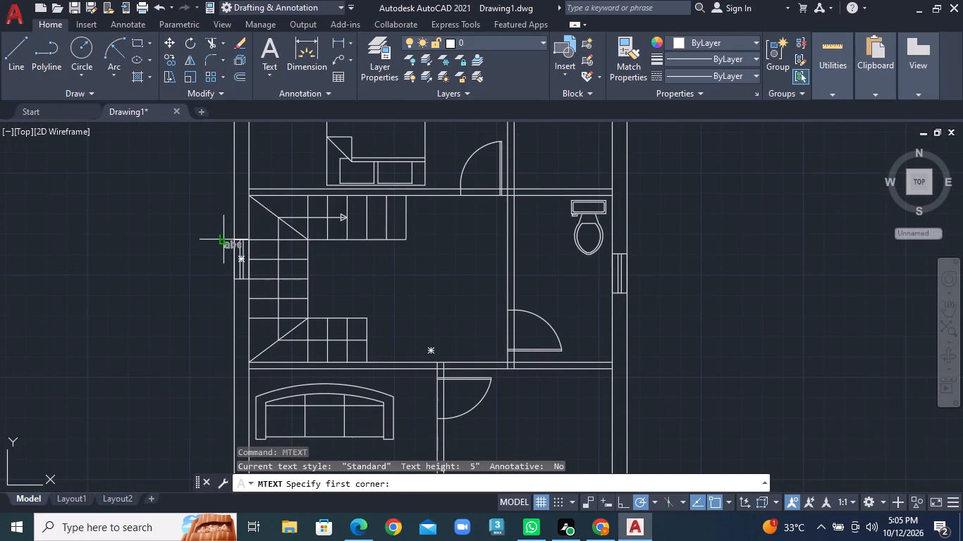
pyautogui.click(212, 247)
pyautogui.click(223, 270)
pyautogui.press('w')
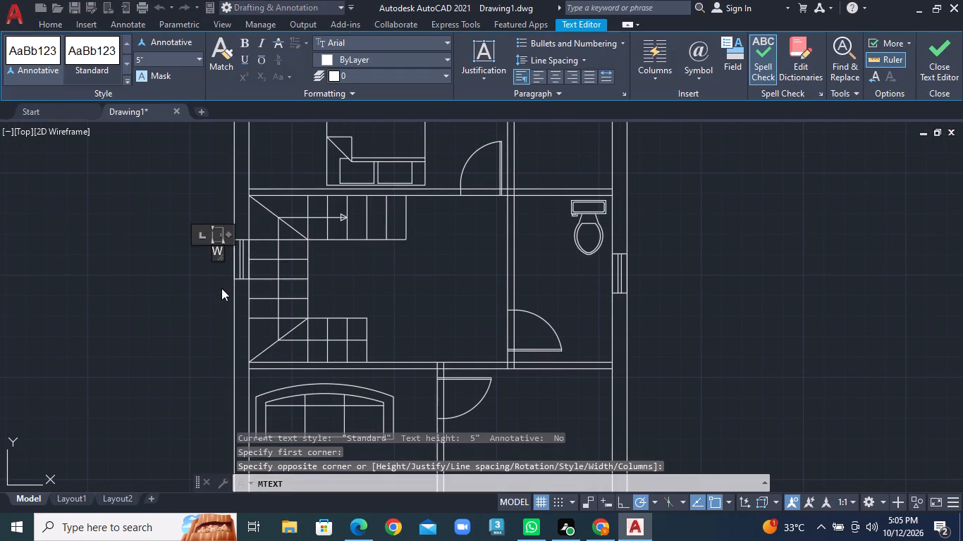
pyautogui.click(221, 294)
# Add a multiline text label W outside the left-wall window of the right plan's lower room with the sofa.
pyautogui.moveTo(221, 321); pyautogui.dragTo(213, 165, button='middle')
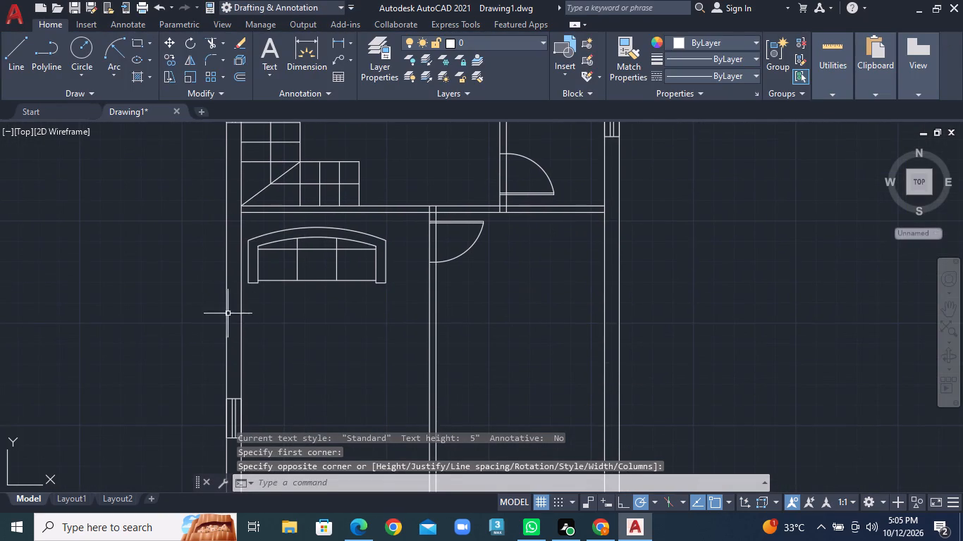
pyautogui.moveTo(234, 359); pyautogui.dragTo(230, 255, button='middle')
pyautogui.rightClick(194, 327)
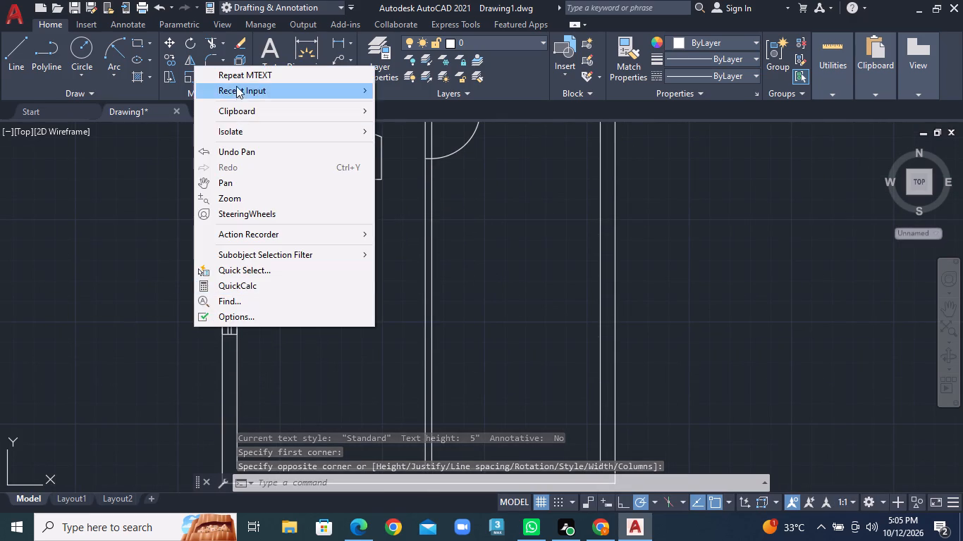
pyautogui.click(236, 75)
pyautogui.click(195, 301)
pyautogui.click(216, 337)
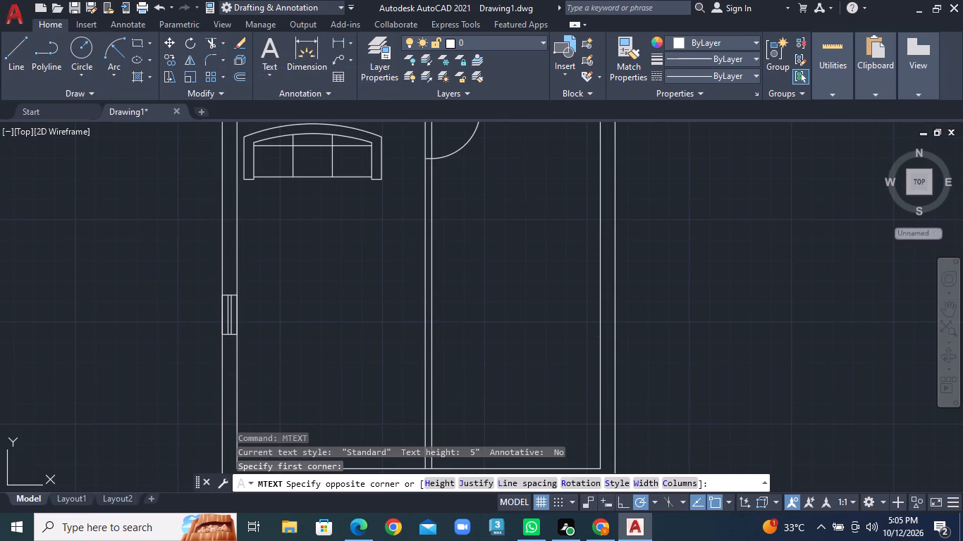
pyautogui.press('w')
pyautogui.click(211, 347)
pyautogui.click(175, 353)
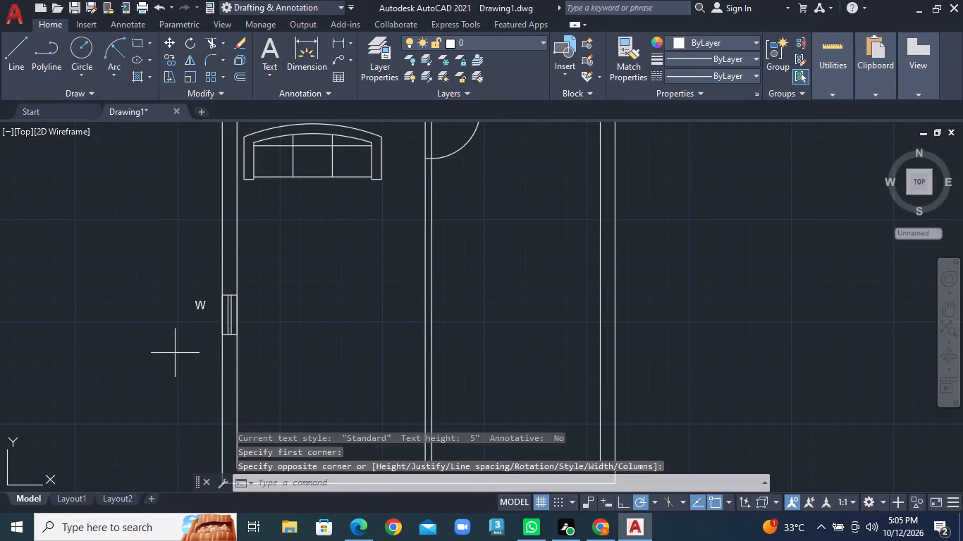
# Add a multiline text label reading 10'0" just above the bottom wall inside the right plan's lower-left room.
pyautogui.scroll(-1, 180, 352)
pyautogui.moveTo(203, 354); pyautogui.dragTo(133, 272, button='middle')
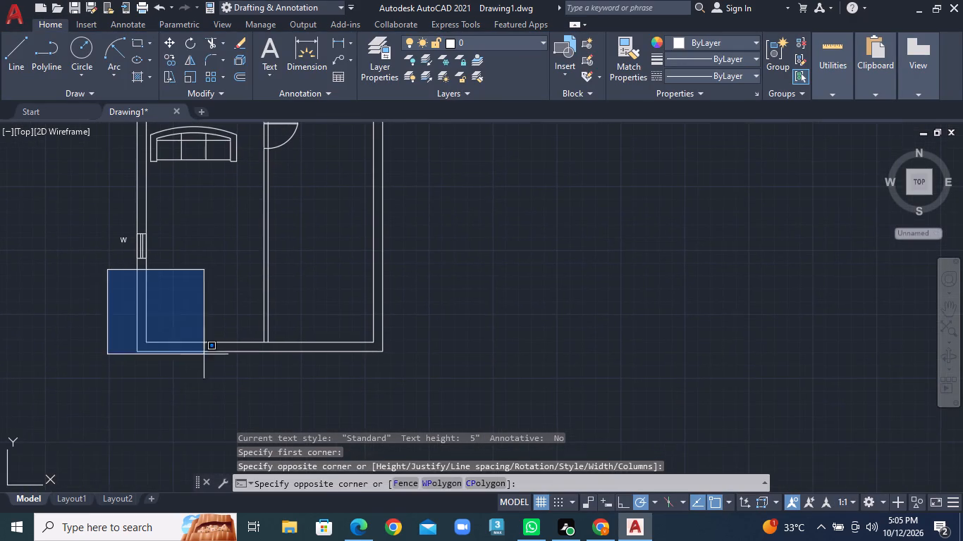
pyautogui.scroll(1, 188, 306)
pyautogui.press('`')
pyautogui.press('Escape')
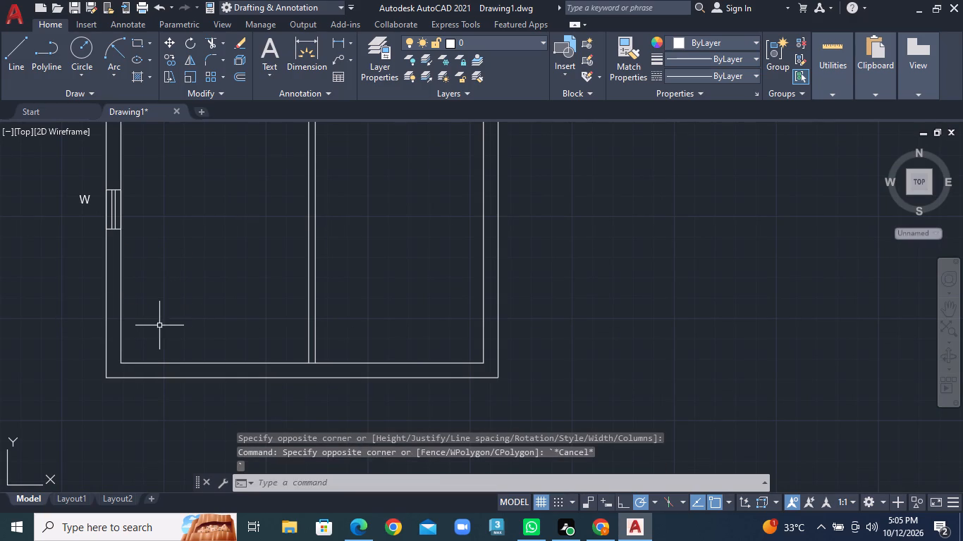
pyautogui.rightClick(182, 319)
pyautogui.click(229, 68)
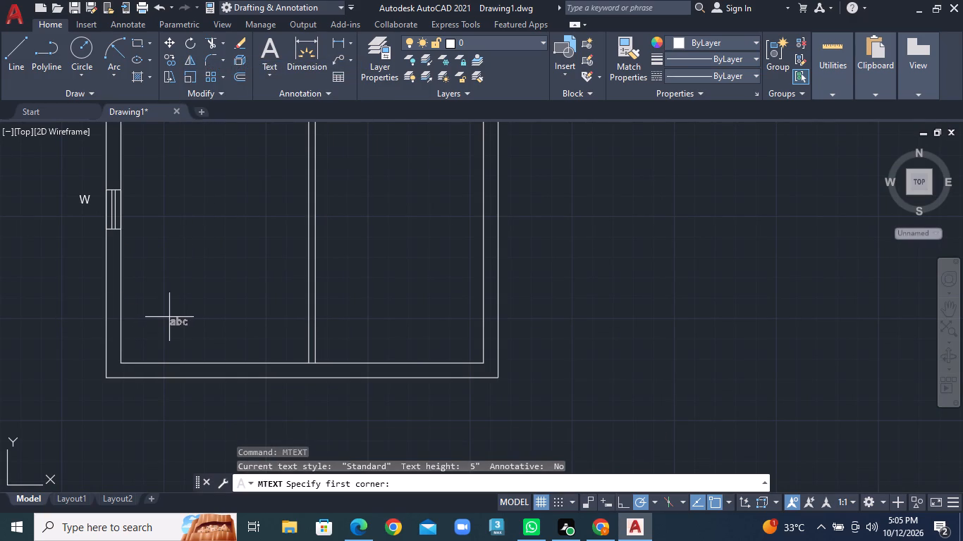
pyautogui.click(190, 323)
pyautogui.click(238, 349)
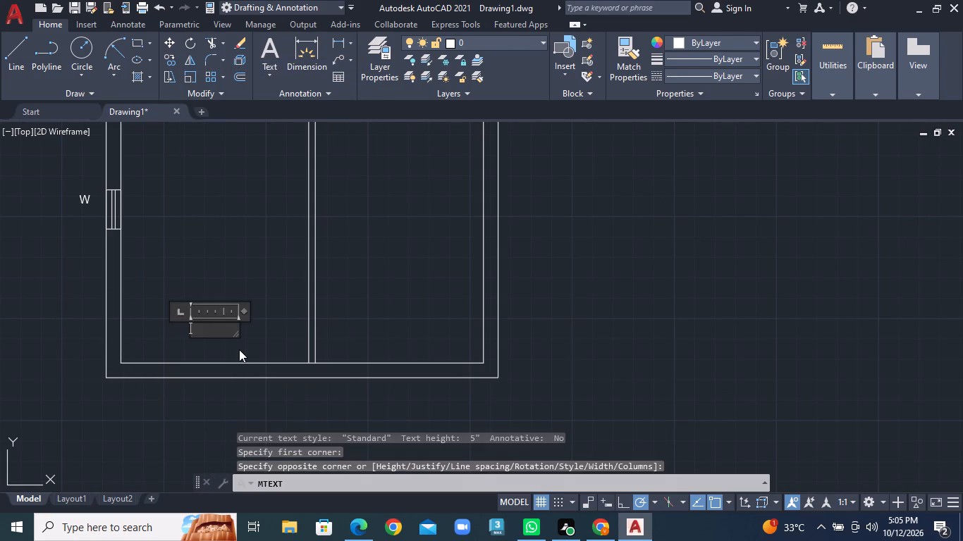
pyautogui.write('10')
pyautogui.write('\'0"')
pyautogui.press('Return')
pyautogui.click(326, 325)
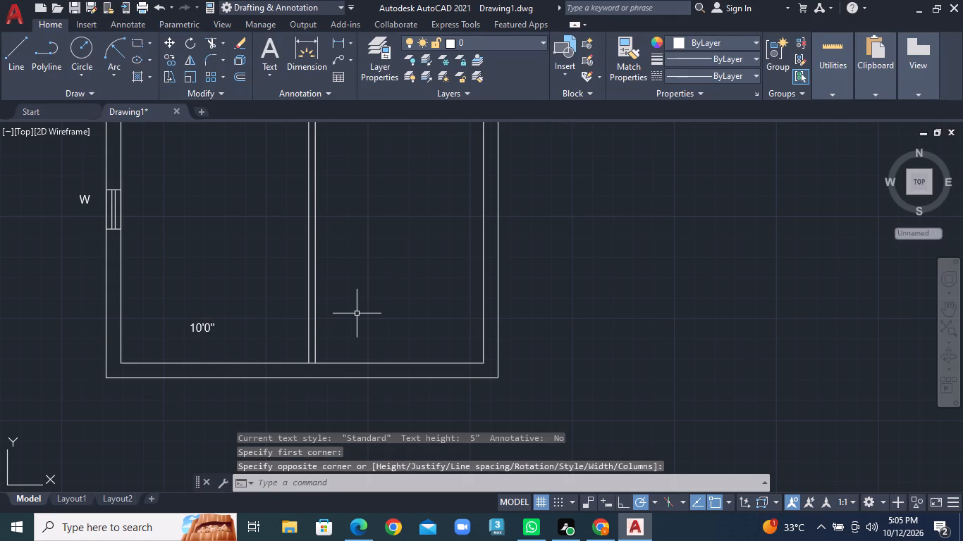
# Add a multiline text label reading 8'7" just above the bottom wall inside the right plan's lower-right room.
pyautogui.rightClick(363, 335)
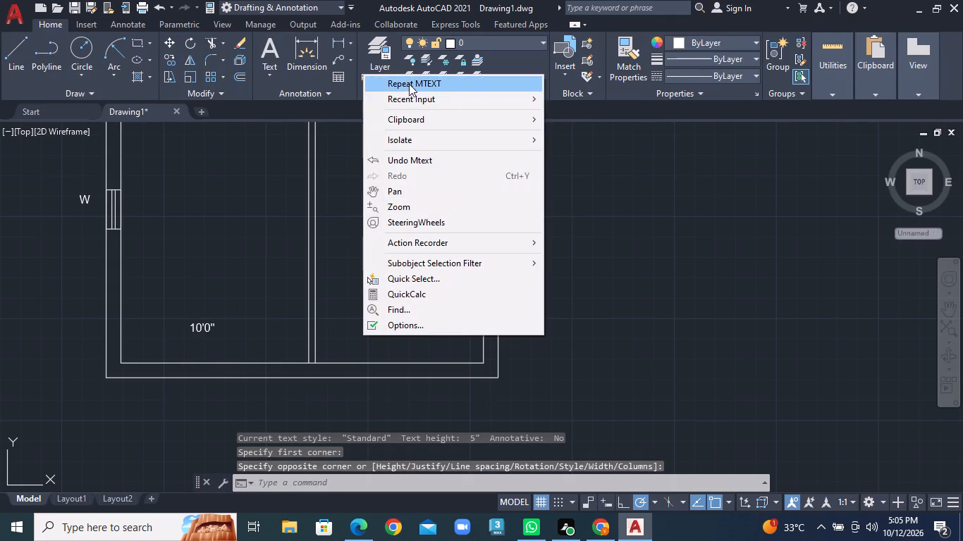
pyautogui.click(410, 84)
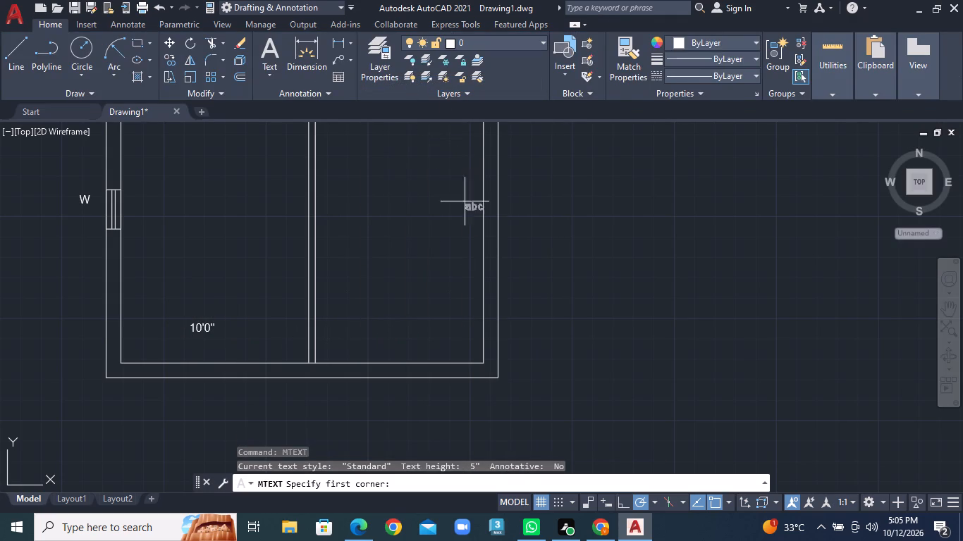
pyautogui.click(374, 329)
pyautogui.click(422, 352)
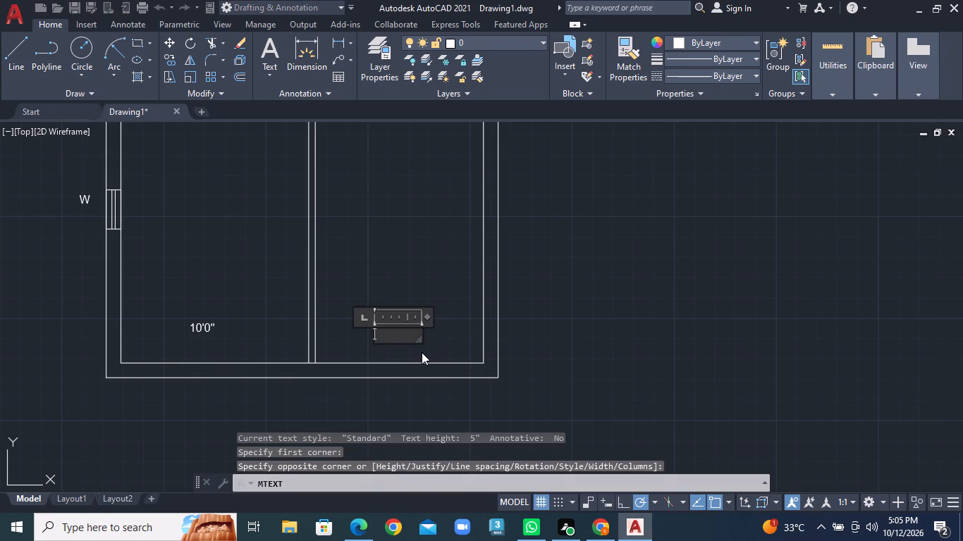
pyautogui.write('8\'7"')
pyautogui.click(446, 349)
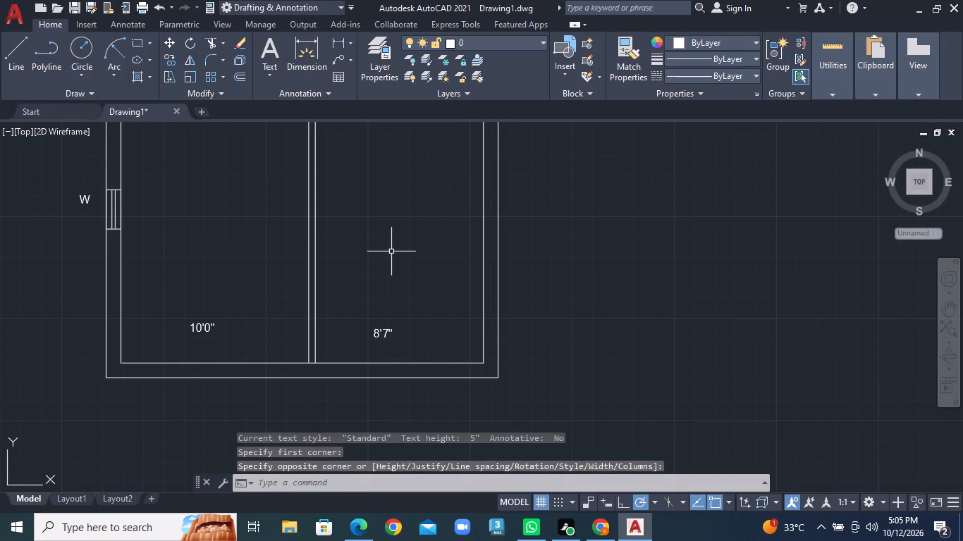
# Add a multiline text label reading 18'7" near the right wall inside the right plan's lower-right room.
pyautogui.rightClick(408, 206)
pyautogui.click(427, 213)
pyautogui.click(427, 204)
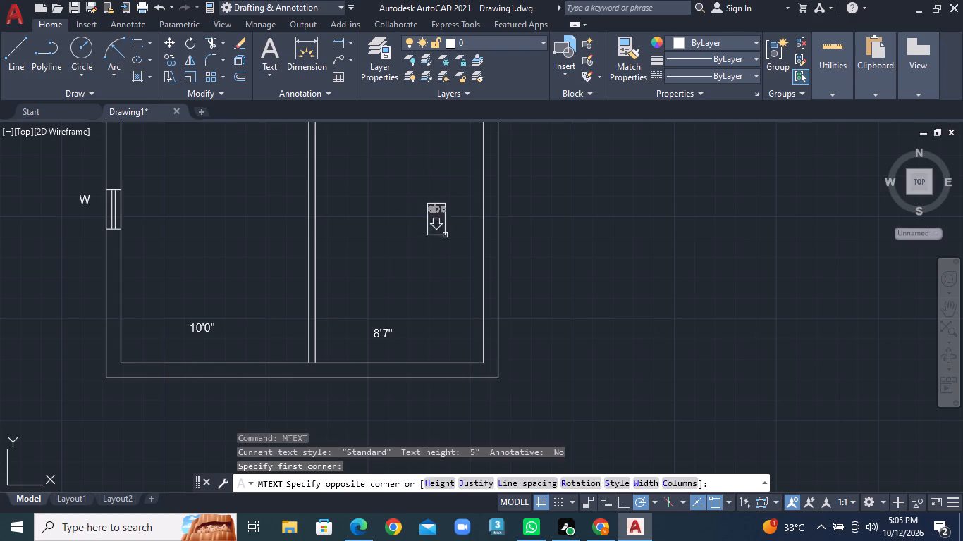
pyautogui.click(454, 247)
pyautogui.write('18')
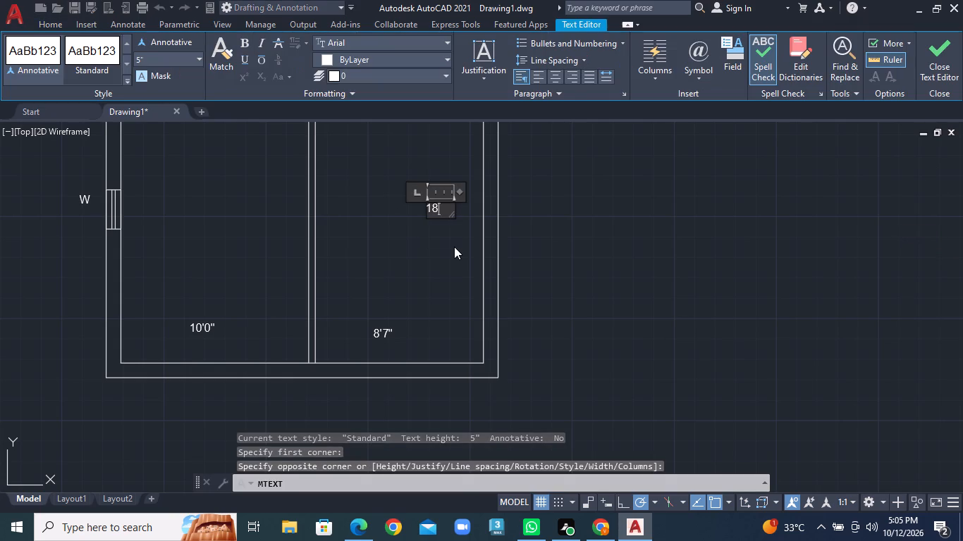
pyautogui.write("'7")
pyautogui.hotkey('shift', '"')
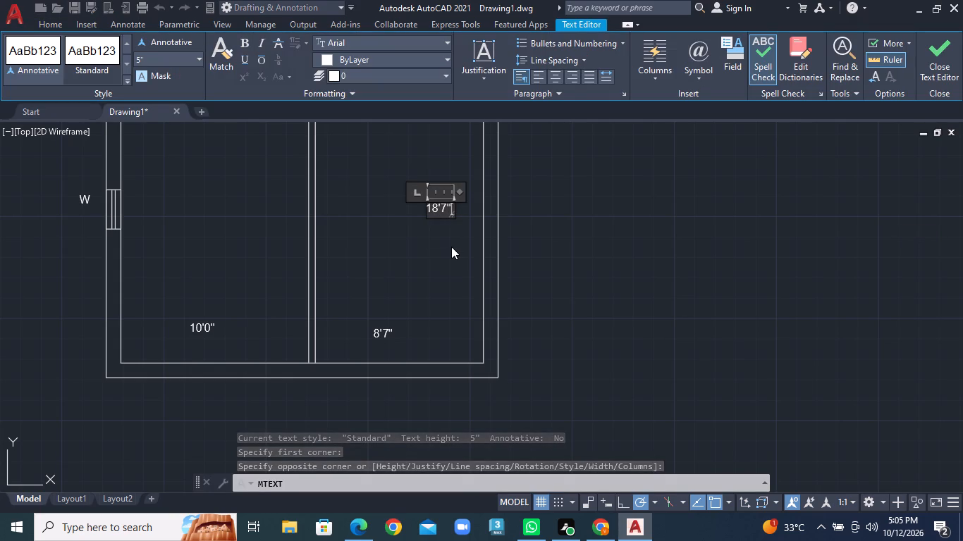
pyautogui.click(465, 249)
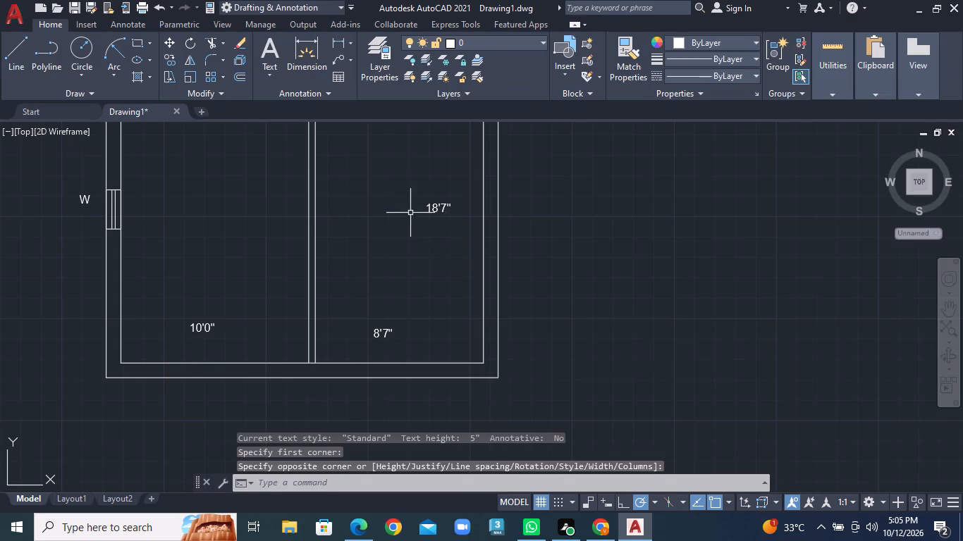
# Add a multiline text label reading BALCONY in the right plan's lower-right room, below the door and above the 18'7" text.
pyautogui.moveTo(391, 216); pyautogui.dragTo(404, 351, button='middle')
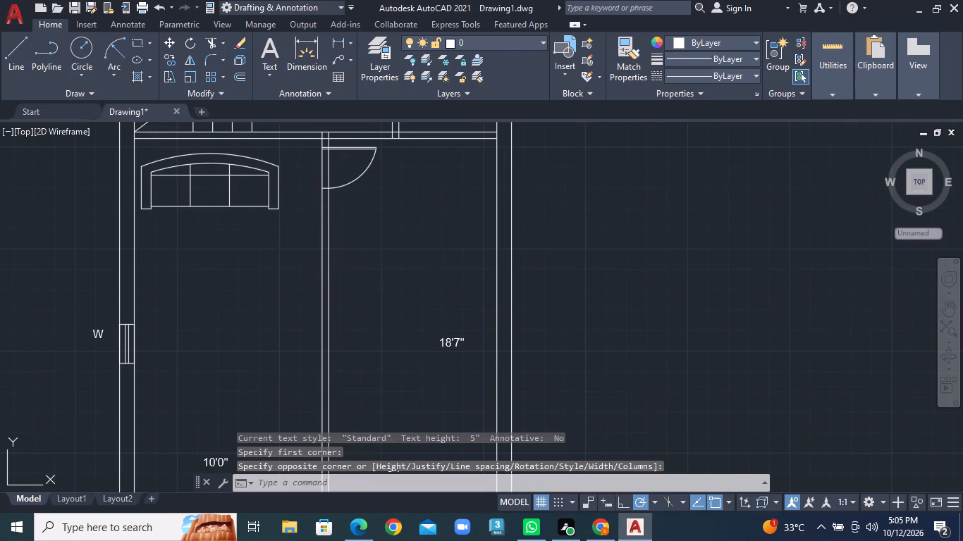
pyautogui.rightClick(400, 261)
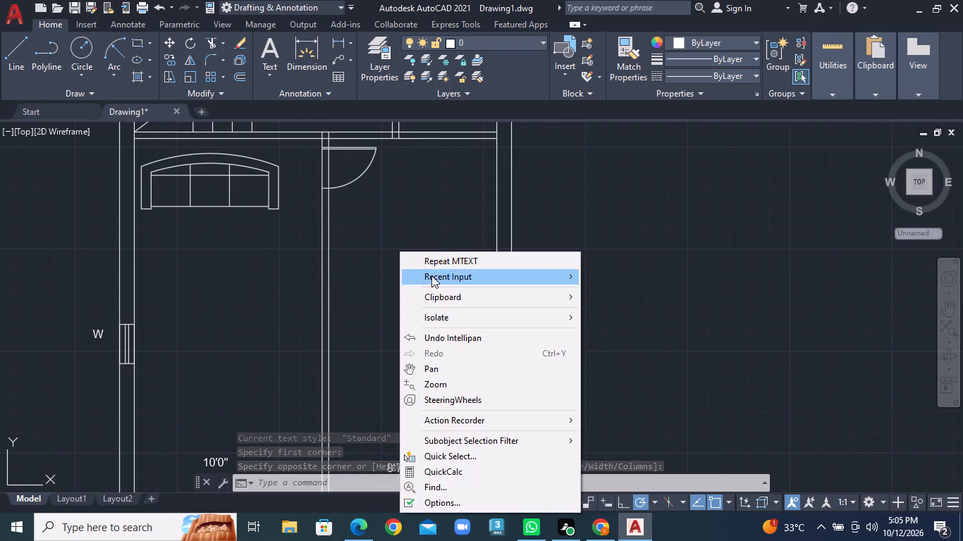
pyautogui.click(439, 253)
pyautogui.click(439, 261)
pyautogui.click(363, 270)
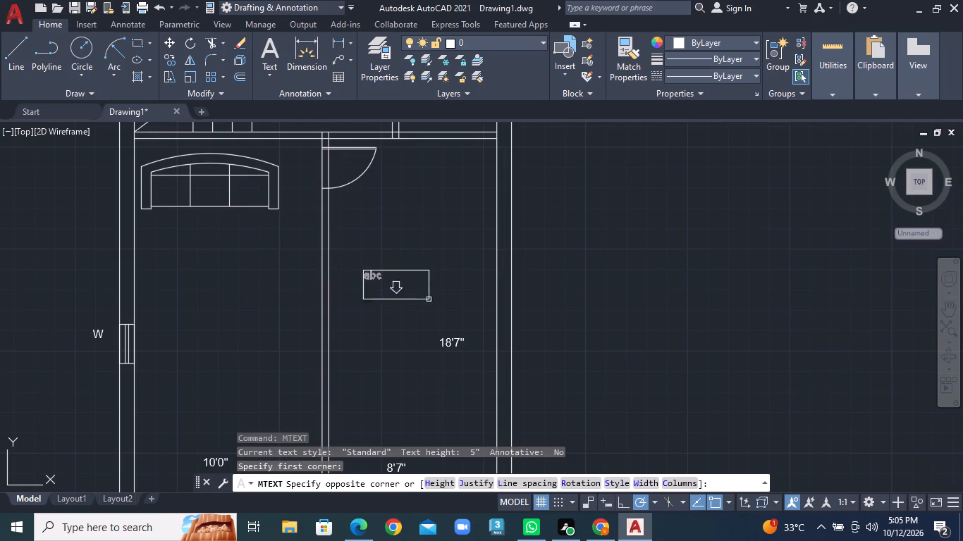
pyautogui.click(453, 307)
pyautogui.write('BAL')
pyautogui.press('c')
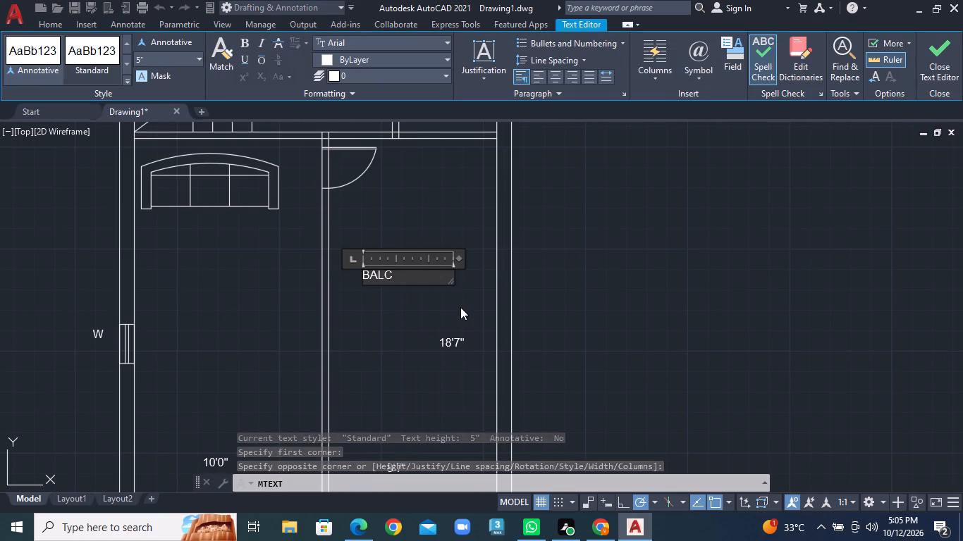
pyautogui.write('ONY')
pyautogui.doubleClick(448, 315)
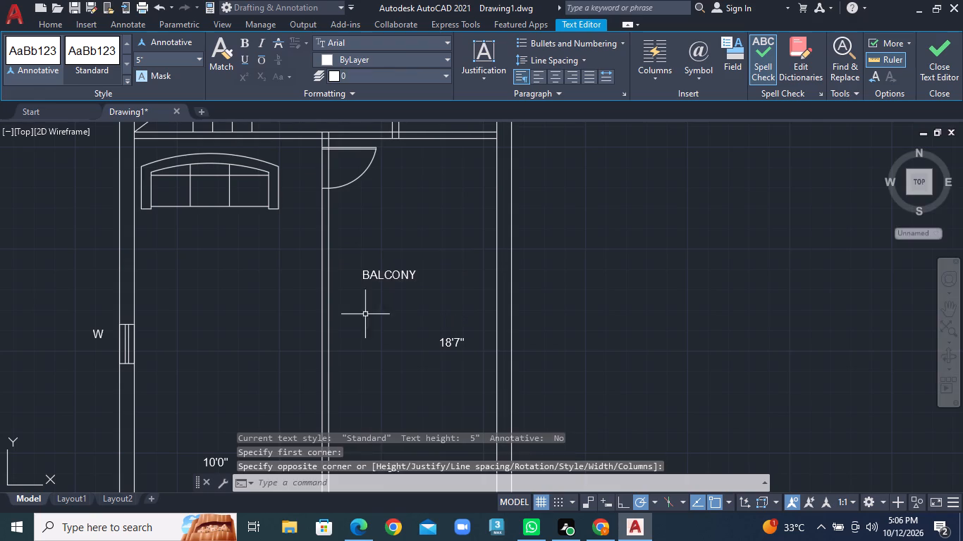
# Add a two-line text label reading LIVING ROOM below the sofa in the right plan's lower-left room.
pyautogui.rightClick(184, 304)
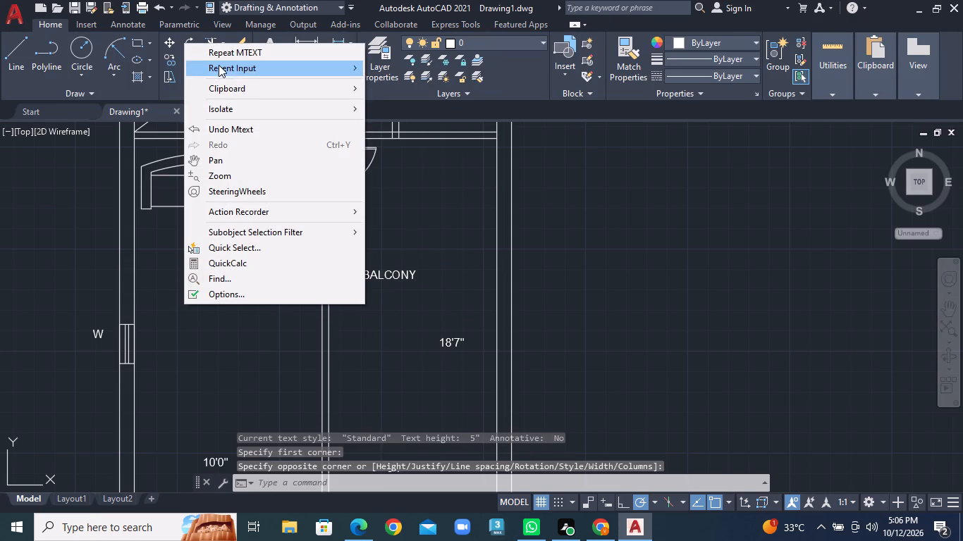
pyautogui.click(224, 56)
pyautogui.click(195, 331)
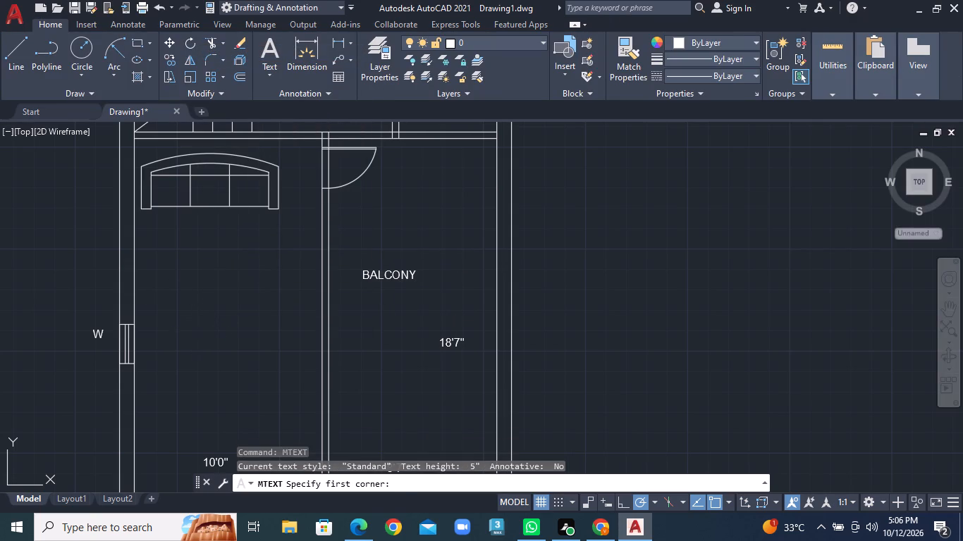
pyautogui.click(247, 385)
pyautogui.write('LIVING')
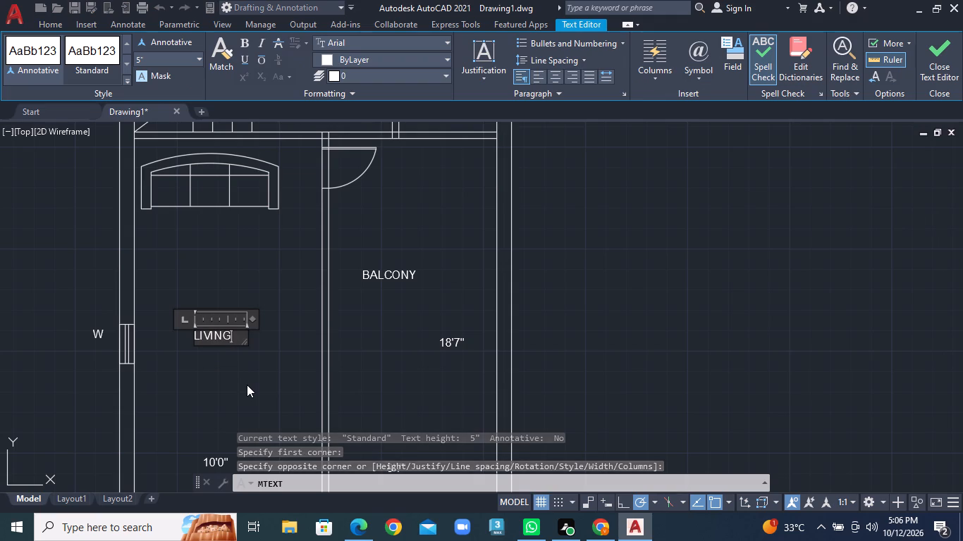
pyautogui.press('Return')
pyautogui.write('ROOM')
pyautogui.click(247, 385)
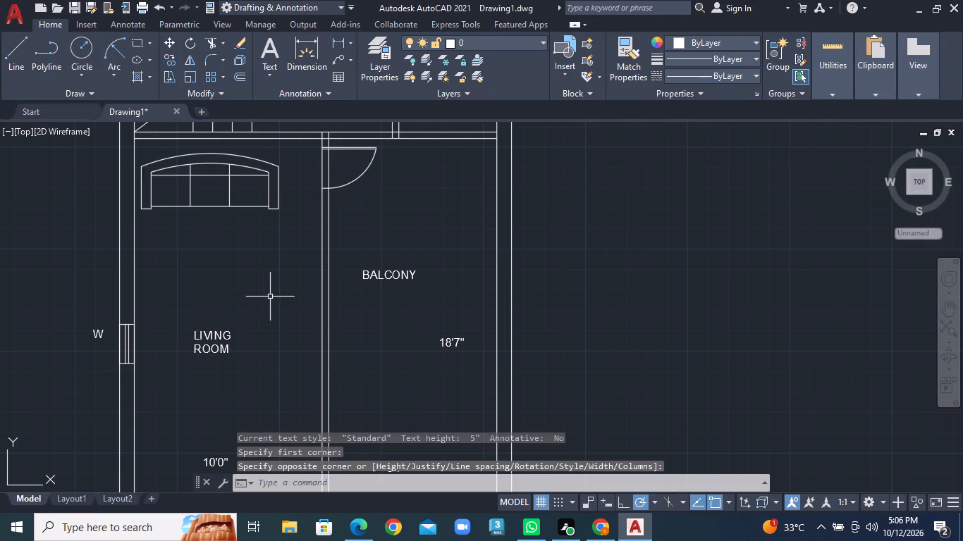
# Add a multiline text label reading LOBBY in the right plan's middle hall, beside the lower flight of stairs.
pyautogui.middleClick(270, 297)
pyautogui.moveTo(245, 401); pyautogui.dragTo(244, 422, button='middle')
pyautogui.middleClick(244, 423)
pyautogui.moveTo(270, 290); pyautogui.dragTo(242, 353, button='middle')
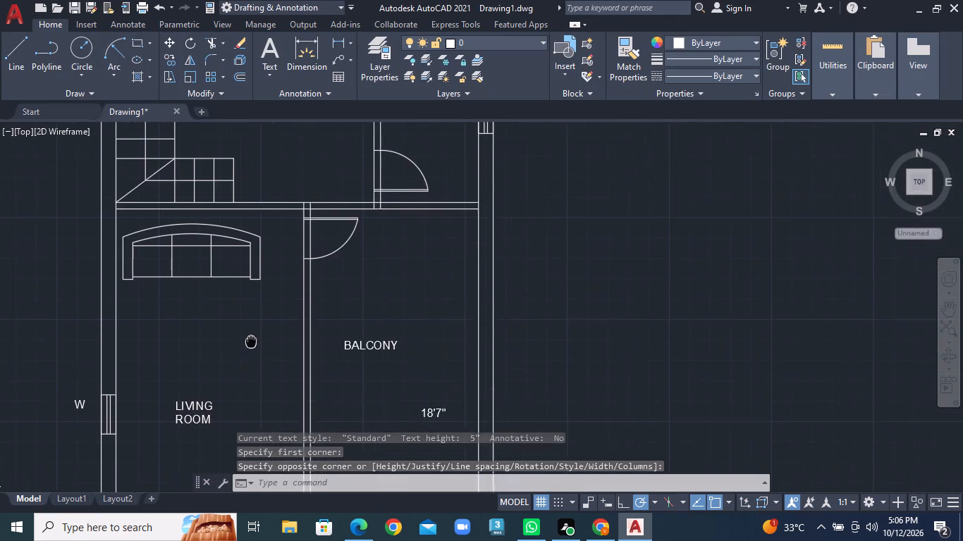
pyautogui.moveTo(242, 353); pyautogui.dragTo(190, 429, button='middle')
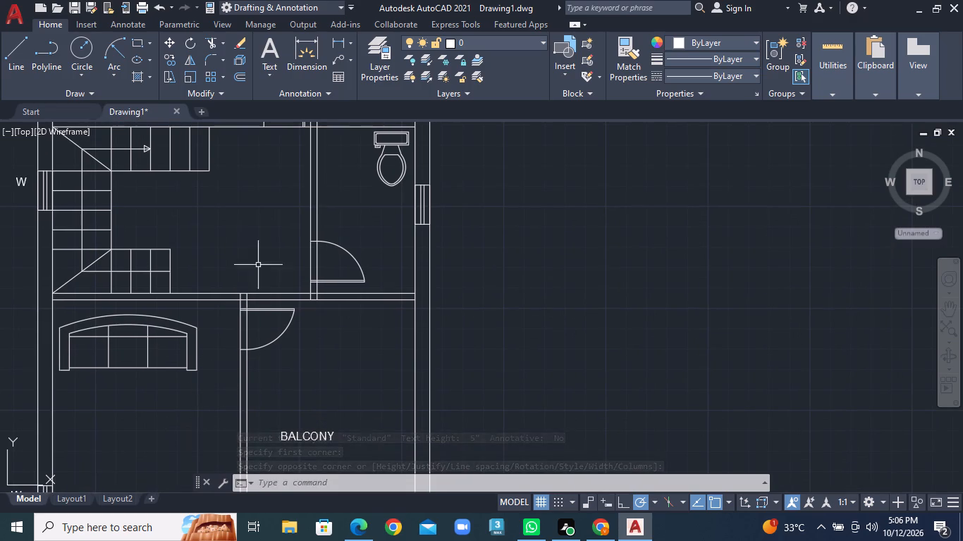
pyautogui.rightClick(203, 240)
pyautogui.click(228, 242)
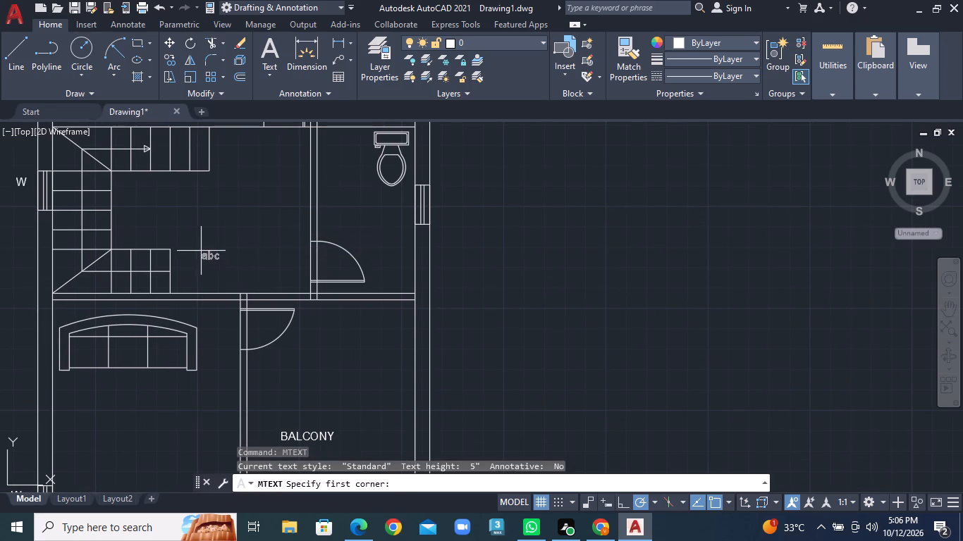
pyautogui.click(200, 246)
pyautogui.click(278, 282)
pyautogui.write('LOBBY')
pyautogui.click(278, 287)
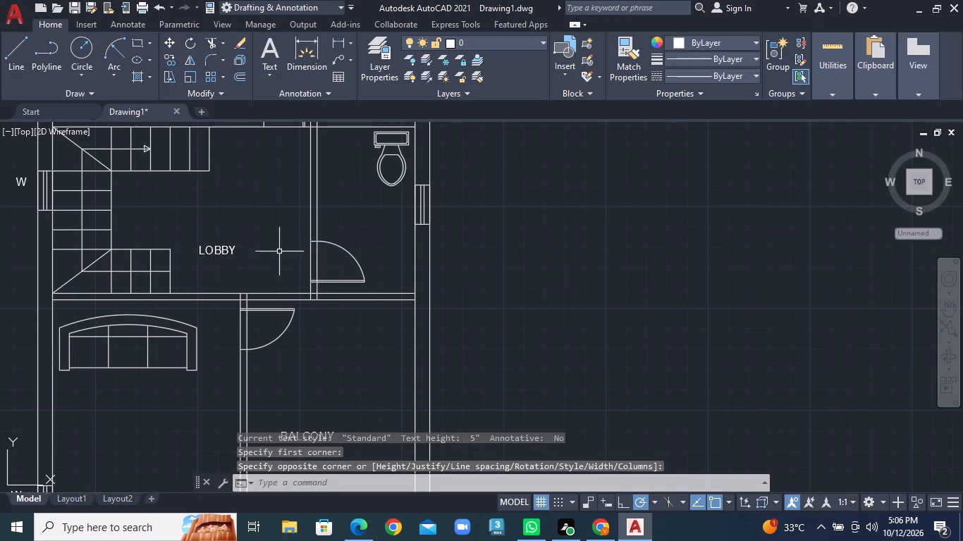
# Add a multiline text label reading TOILET in the right plan's middle toilet room, between the toilet fixture and the door.
pyautogui.moveTo(277, 216); pyautogui.dragTo(224, 288, button='middle')
pyautogui.rightClick(282, 270)
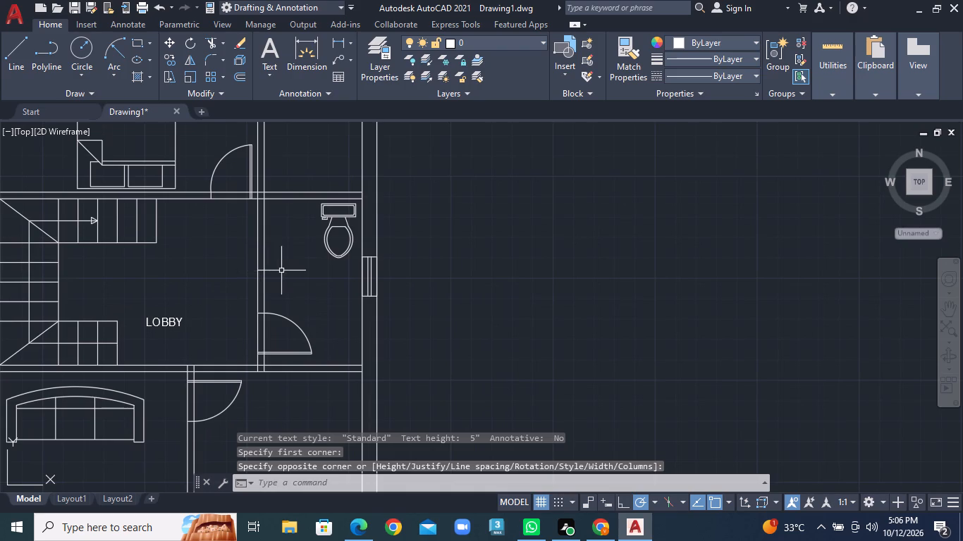
pyautogui.click(341, 25)
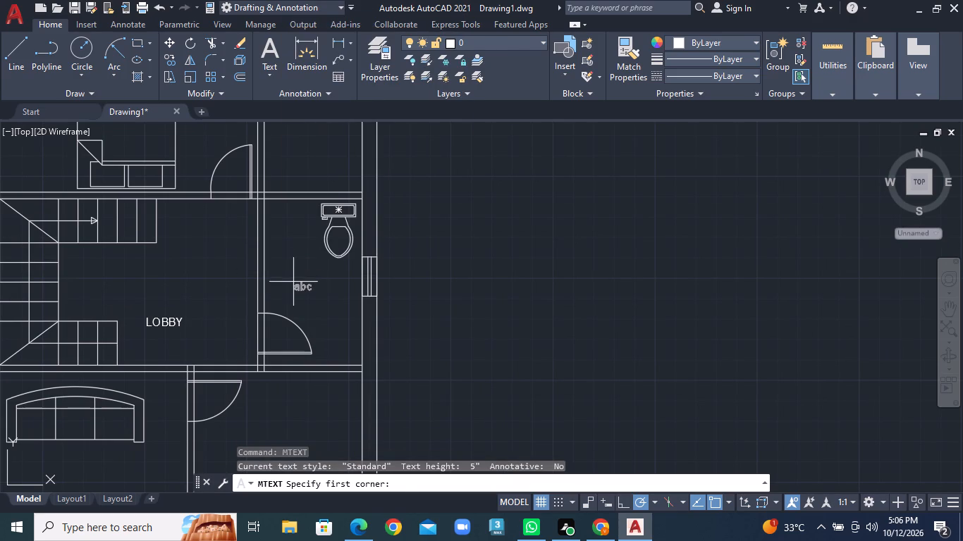
pyautogui.click(281, 275)
pyautogui.click(326, 300)
pyautogui.write('TOIL')
pyautogui.write('ET')
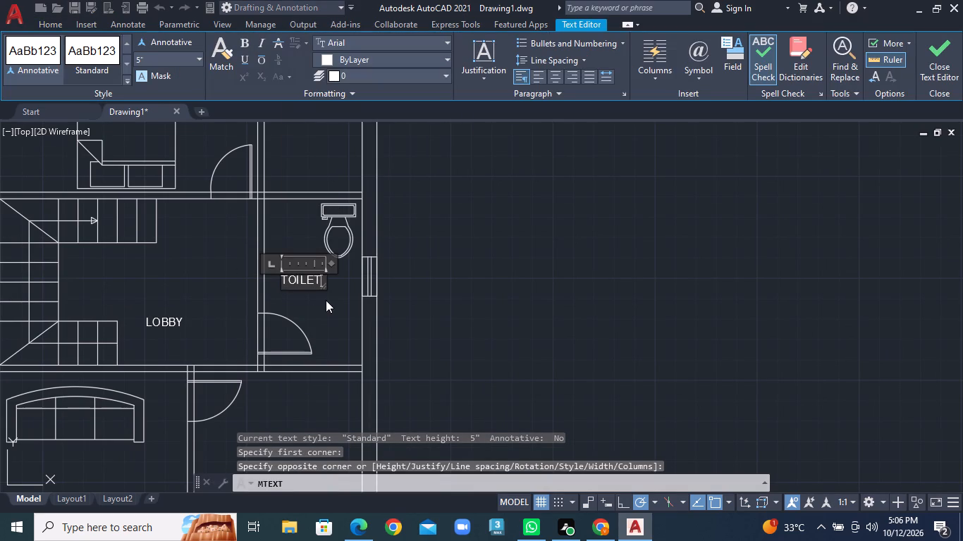
pyautogui.click(326, 304)
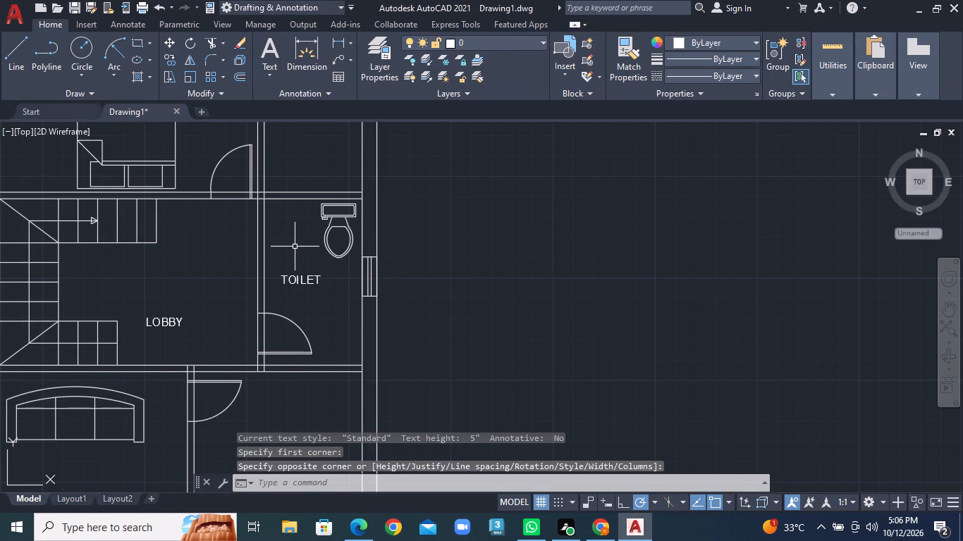
# Add a multiline text label reading 5'0" just above the TOILET text in the right plan's middle toilet room.
pyautogui.rightClick(284, 241)
pyautogui.click(303, 245)
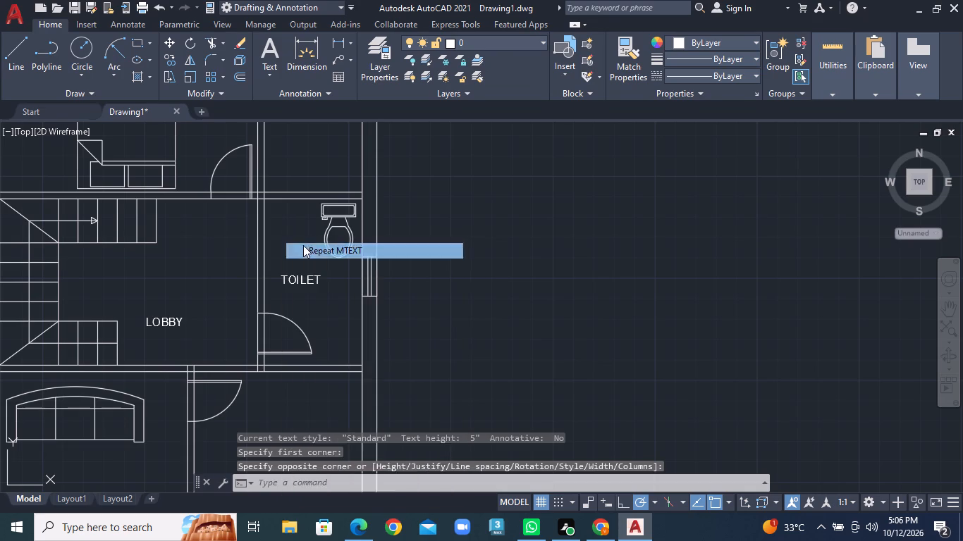
pyautogui.click(281, 244)
pyautogui.click(313, 259)
pyautogui.write('5\'0"')
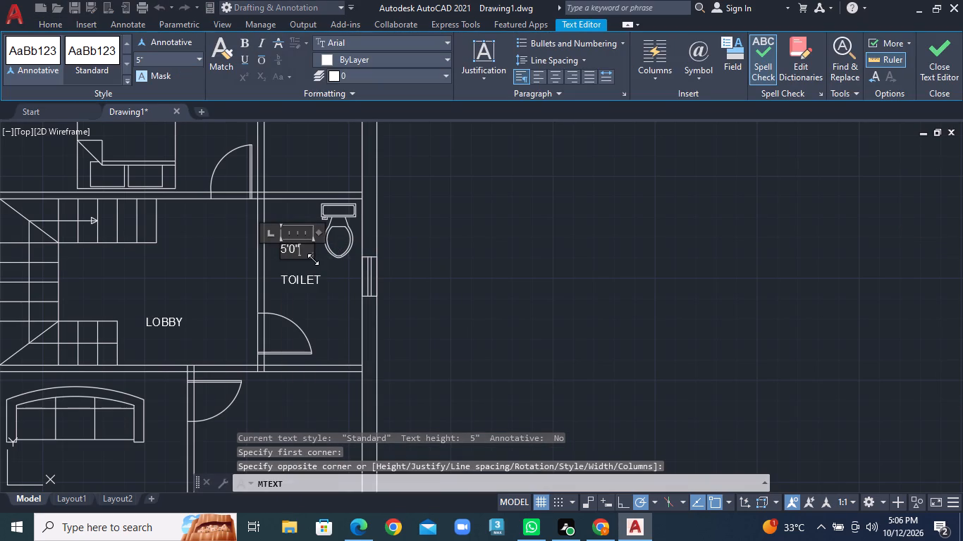
pyautogui.press('Return')
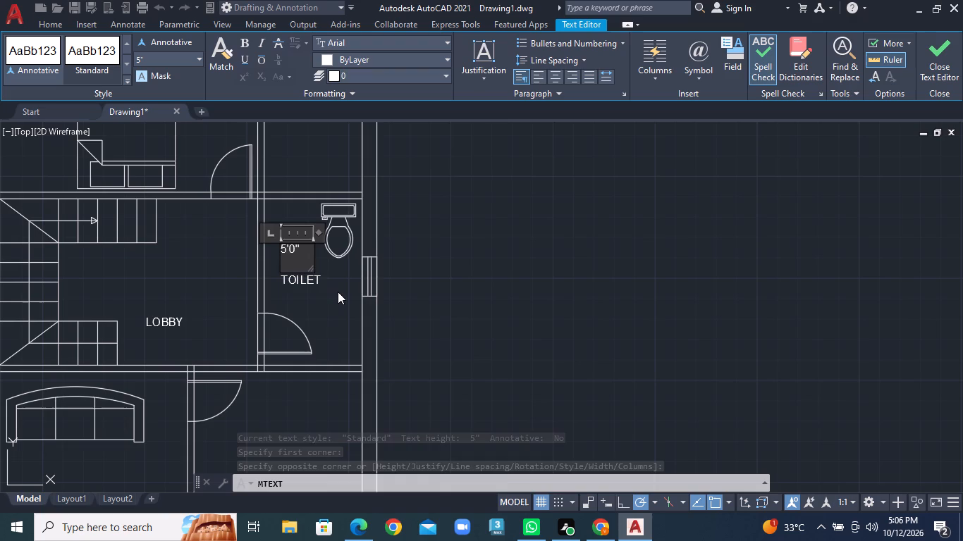
pyautogui.rightClick(338, 287)
pyautogui.click(338, 278)
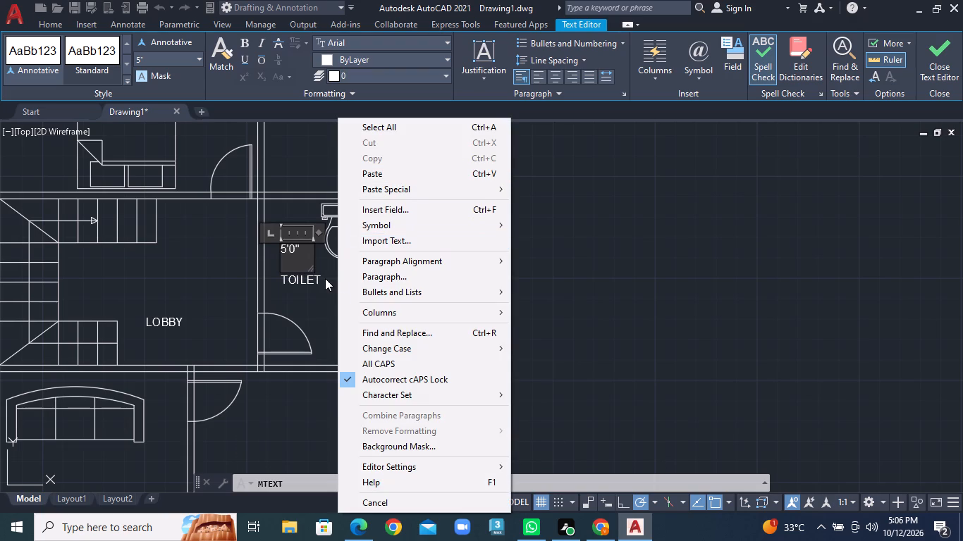
pyautogui.click(325, 280)
# Add a multiline text label reading 8'6" below the TOILET text, near the right wall of the right plan's middle toilet room.
pyautogui.rightClick(325, 280)
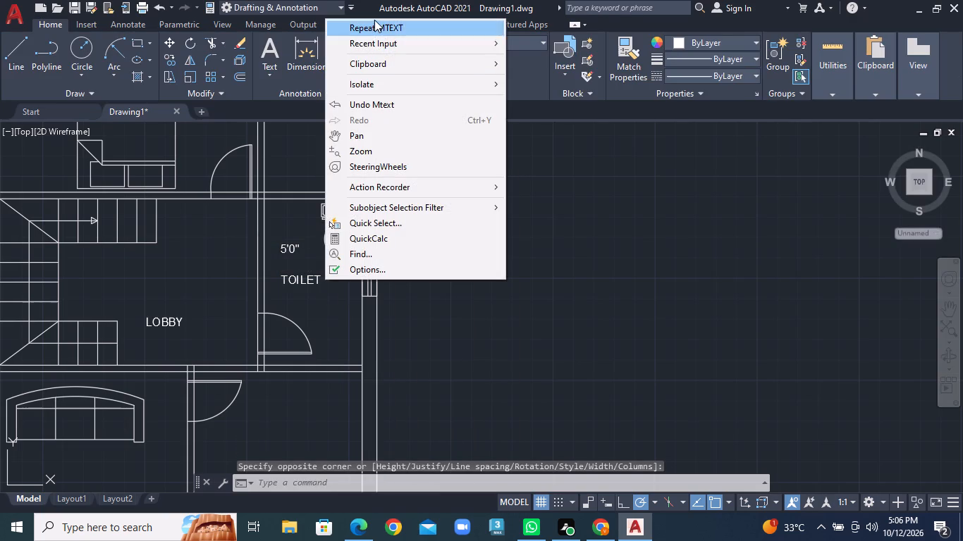
pyautogui.click(374, 19)
pyautogui.click(372, 27)
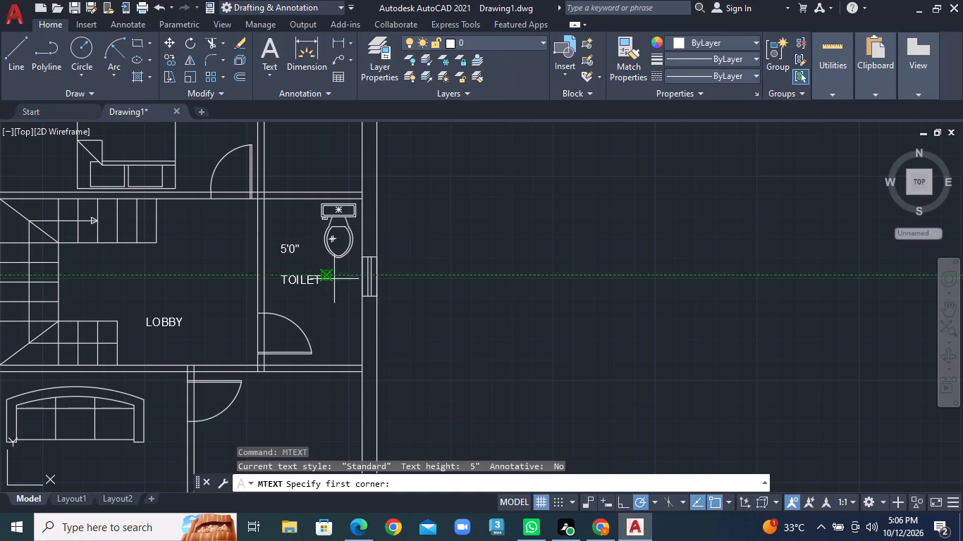
pyautogui.click(327, 308)
pyautogui.click(348, 325)
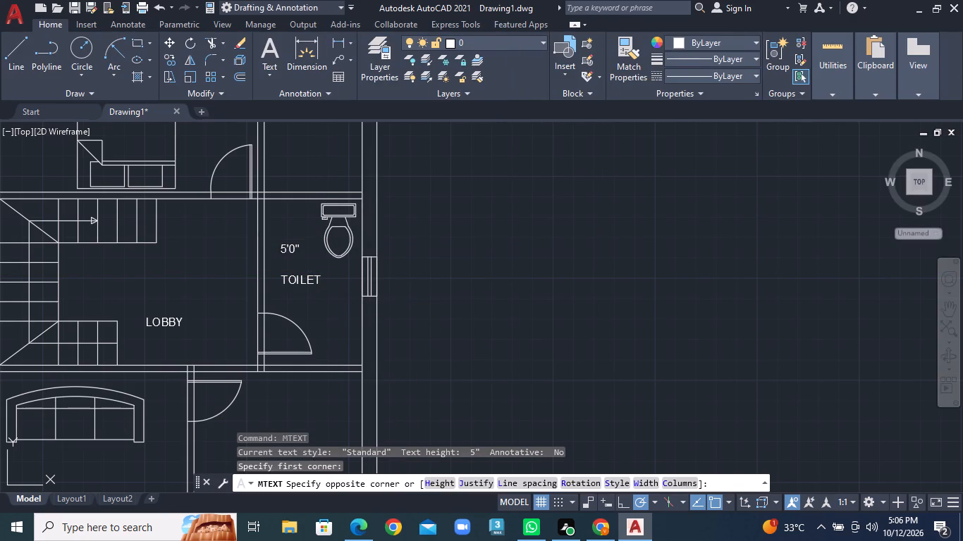
pyautogui.press('8')
pyautogui.write('\'6"')
pyautogui.press('Return')
pyautogui.click(381, 312)
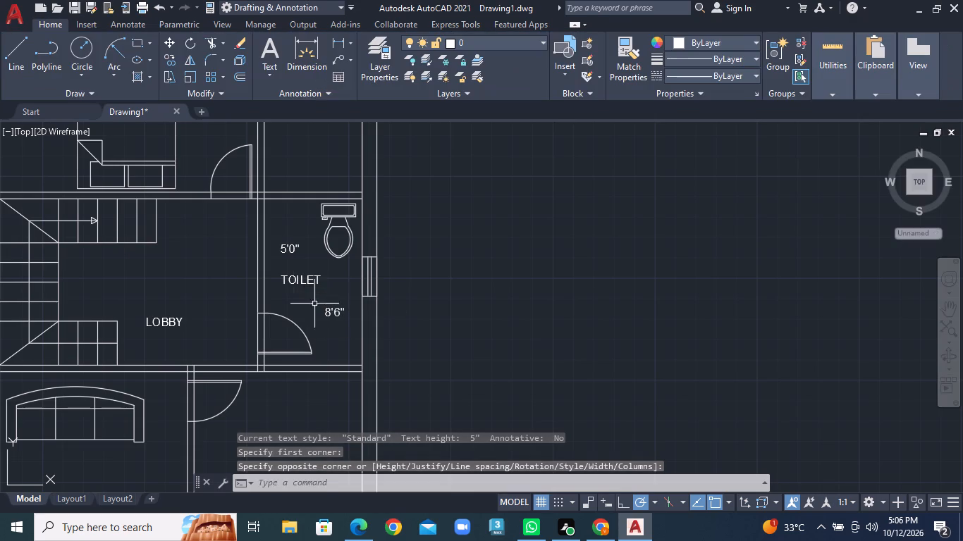
# Add a multiline text label reading TOILET below the toilet fixture in the right plan's upper toilet room.
pyautogui.moveTo(269, 278); pyautogui.dragTo(294, 394, button='middle')
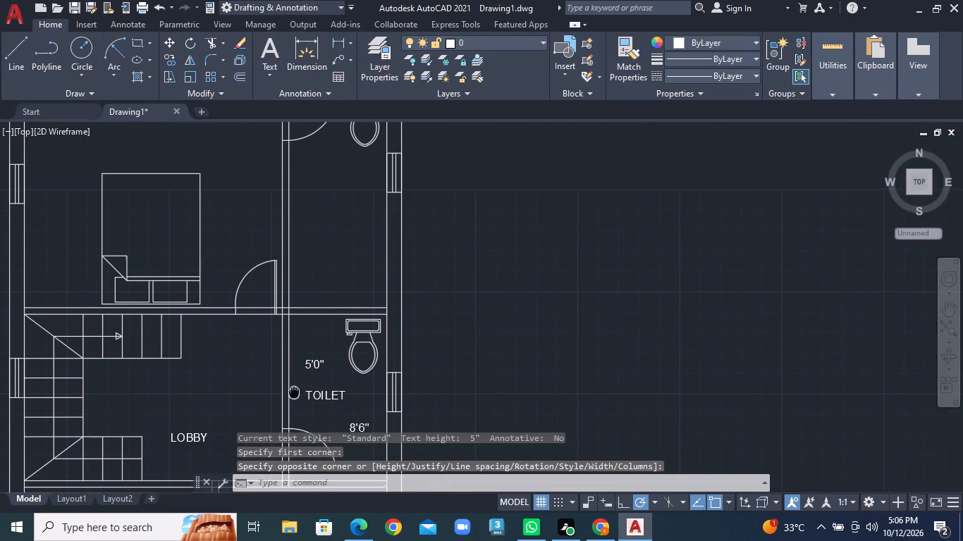
pyautogui.rightClick(308, 203)
pyautogui.click(338, 211)
pyautogui.click(314, 194)
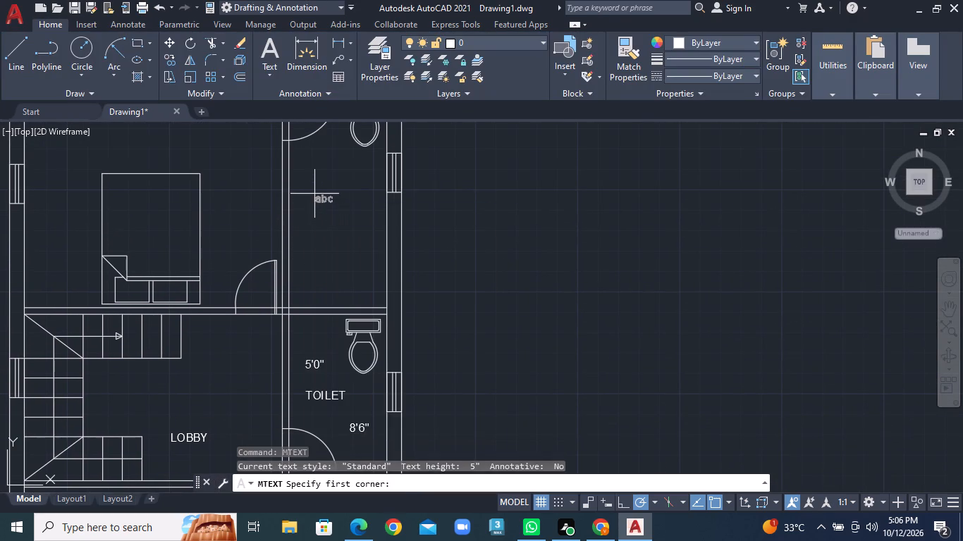
pyautogui.click(362, 242)
pyautogui.write('TOILET')
pyautogui.click(355, 250)
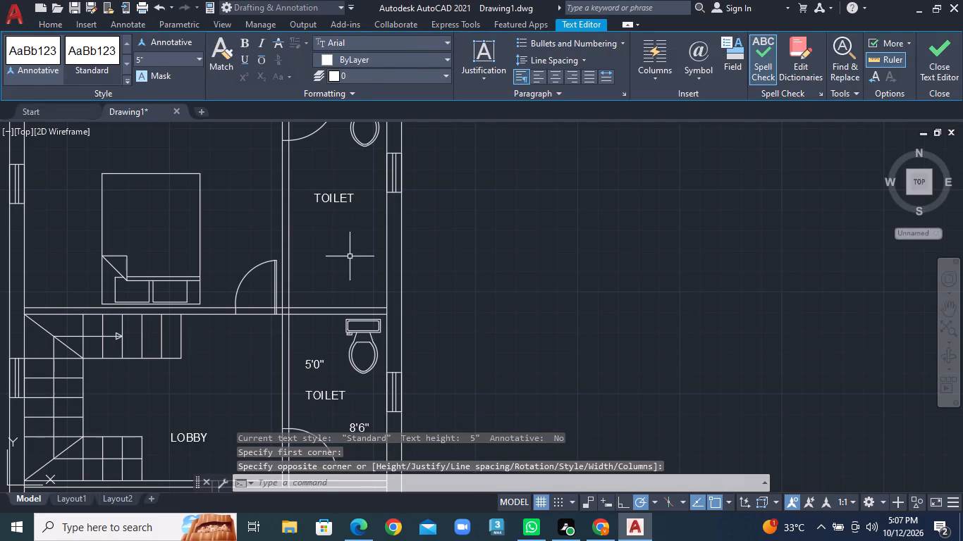
# Add a multiline text label reading 5'0" below the TOILET text in the right plan's upper toilet room.
pyautogui.rightClick(322, 261)
pyautogui.click(342, 267)
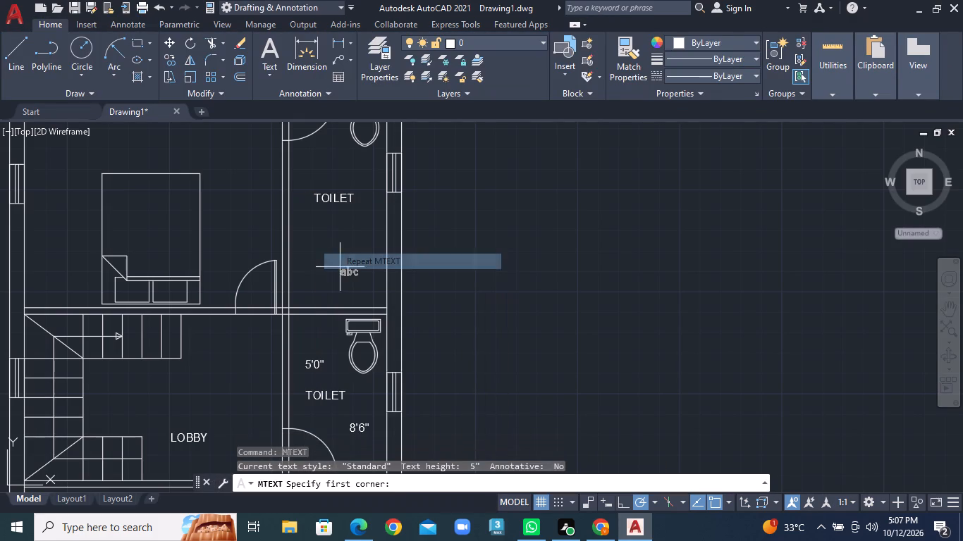
pyautogui.click(317, 267)
pyautogui.click(348, 283)
pyautogui.press('5')
pyautogui.write('\'0"')
pyautogui.press('Return')
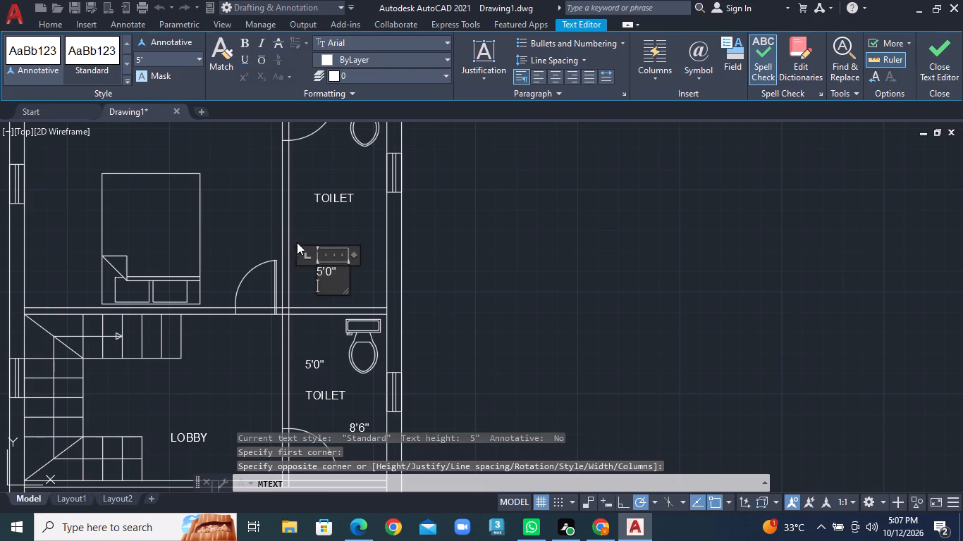
pyautogui.moveTo(287, 240); pyautogui.dragTo(419, 304, button='middle')
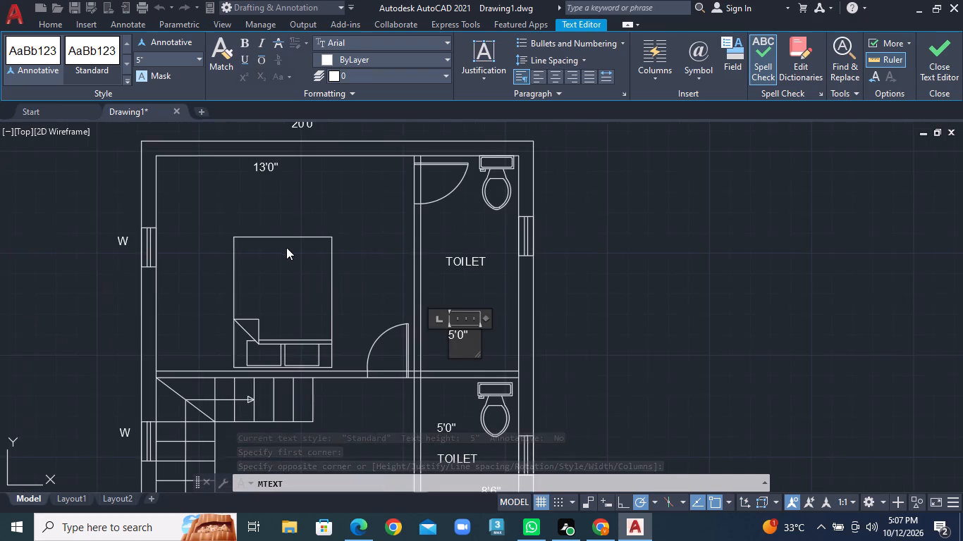
pyautogui.moveTo(280, 246); pyautogui.dragTo(319, 282, button='middle')
pyautogui.rightClick(284, 235)
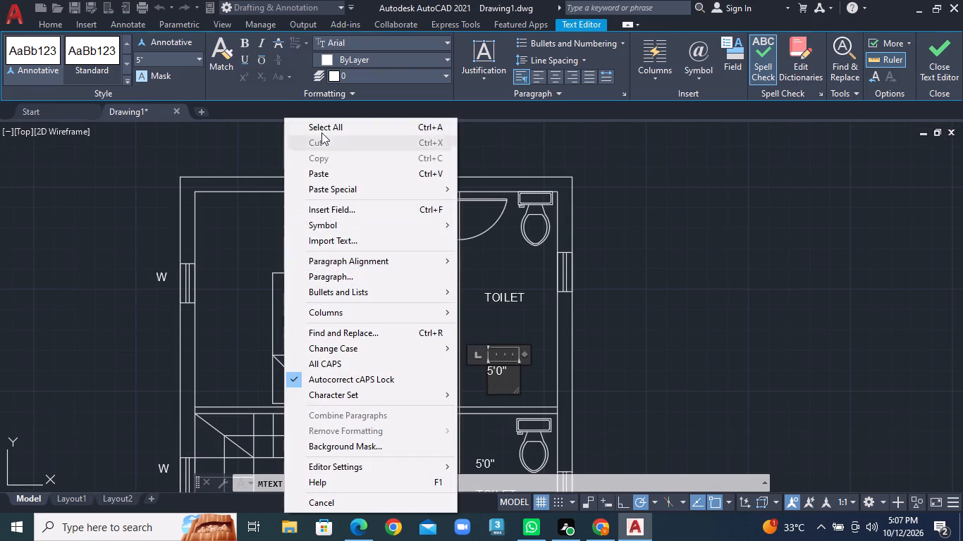
pyautogui.click(253, 174)
# Add a multiline text label reading BED ROOM between the bed and the 13'0" text in the right plan's upper-left room.
pyautogui.rightClick(257, 166)
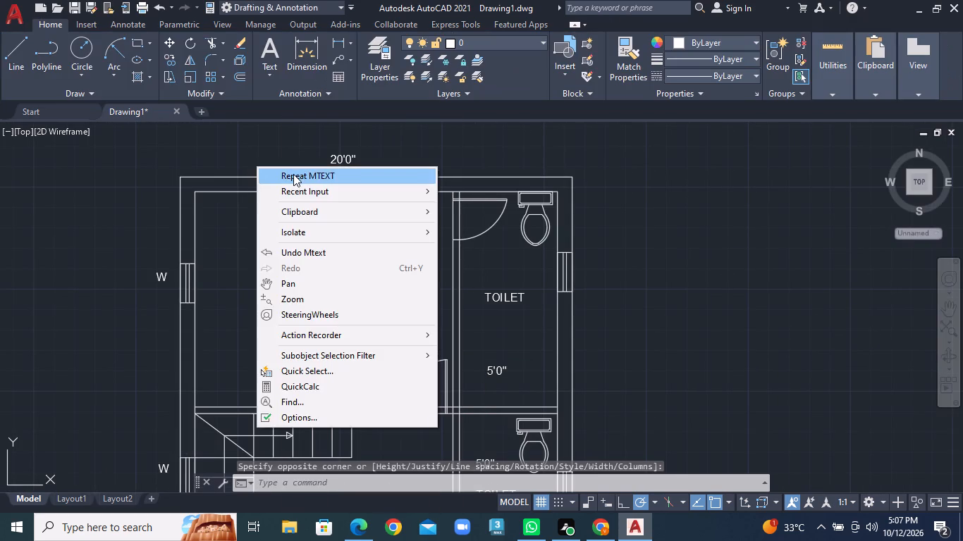
pyautogui.click(293, 174)
pyautogui.click(291, 242)
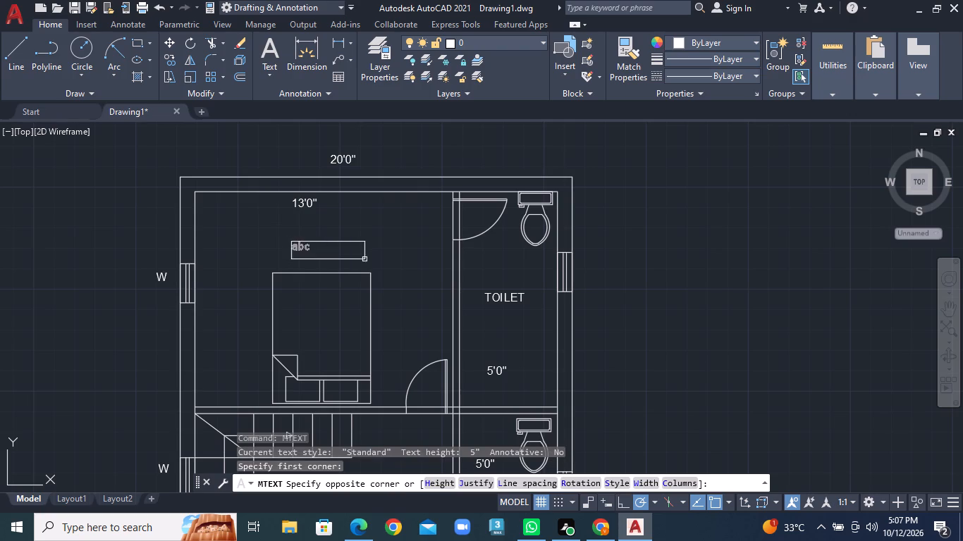
pyautogui.click(365, 259)
pyautogui.write('BED ROOM')
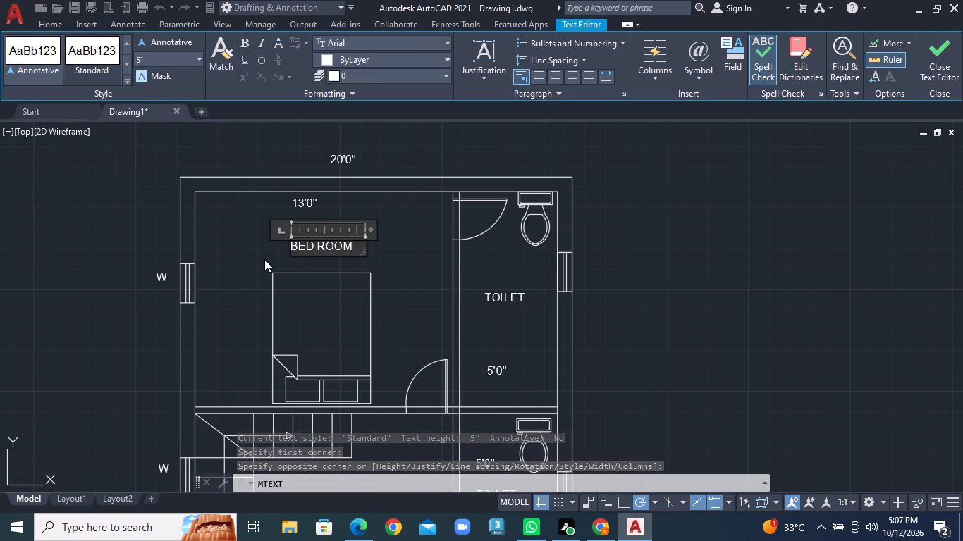
pyautogui.click(250, 259)
# Add a multiline text label reading 11'0" near the left wall of the right plan's bedroom, beside the bed.
pyautogui.rightClick(210, 290)
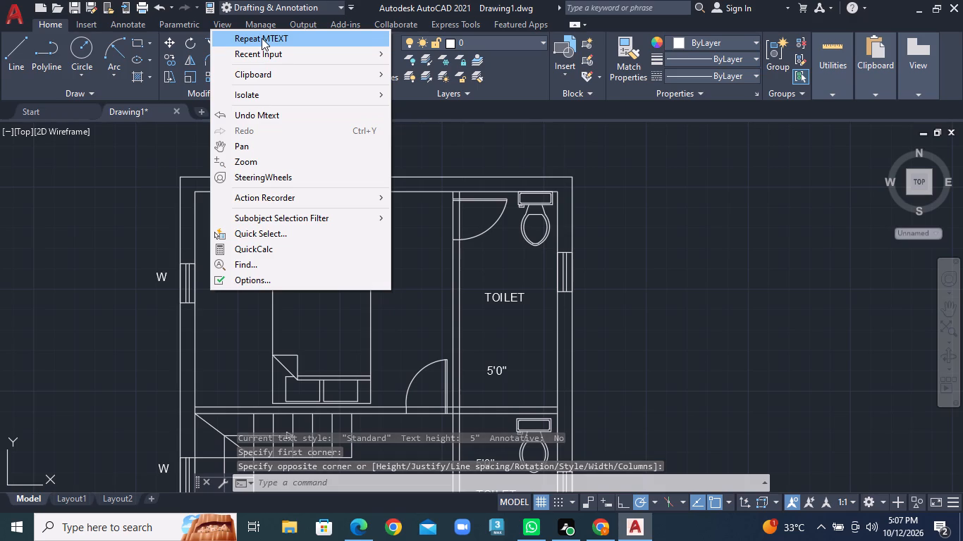
pyautogui.click(262, 35)
pyautogui.click(211, 294)
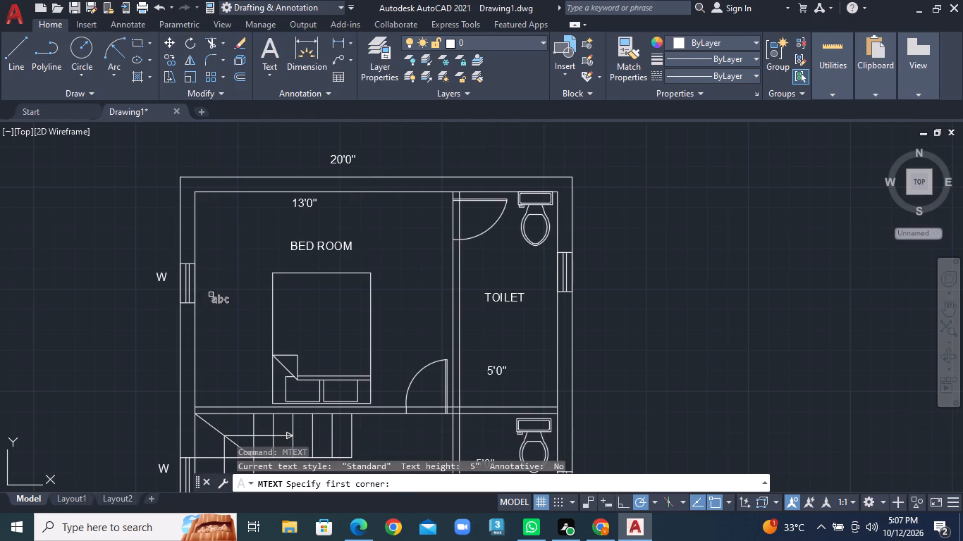
pyautogui.click(232, 322)
pyautogui.press('1')
pyautogui.press('1')
pyautogui.write('\'0"')
pyautogui.click(233, 320)
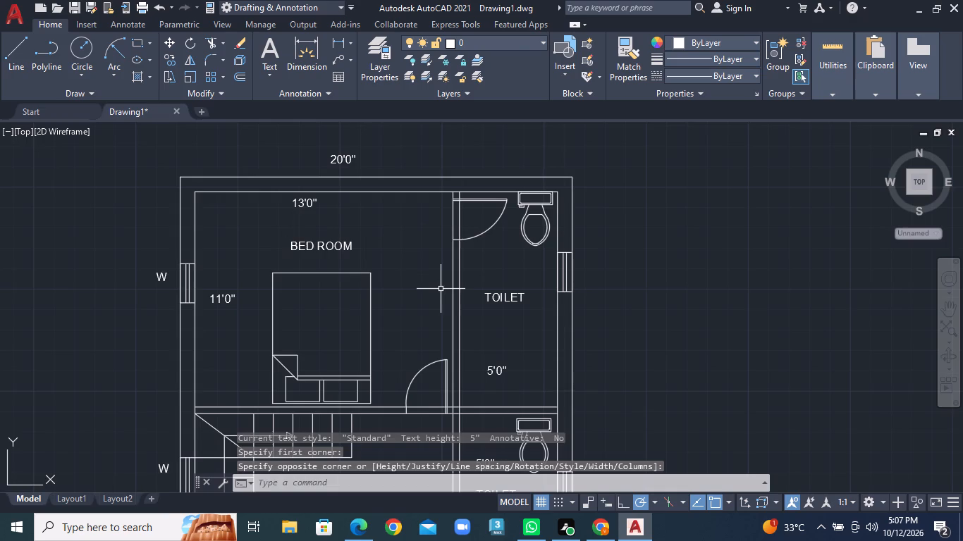
# Add a V text mark outside the right wall, beside the window of the right plan's upper toilet.
pyautogui.moveTo(440, 290); pyautogui.dragTo(249, 268, button='middle')
pyautogui.rightClick(419, 251)
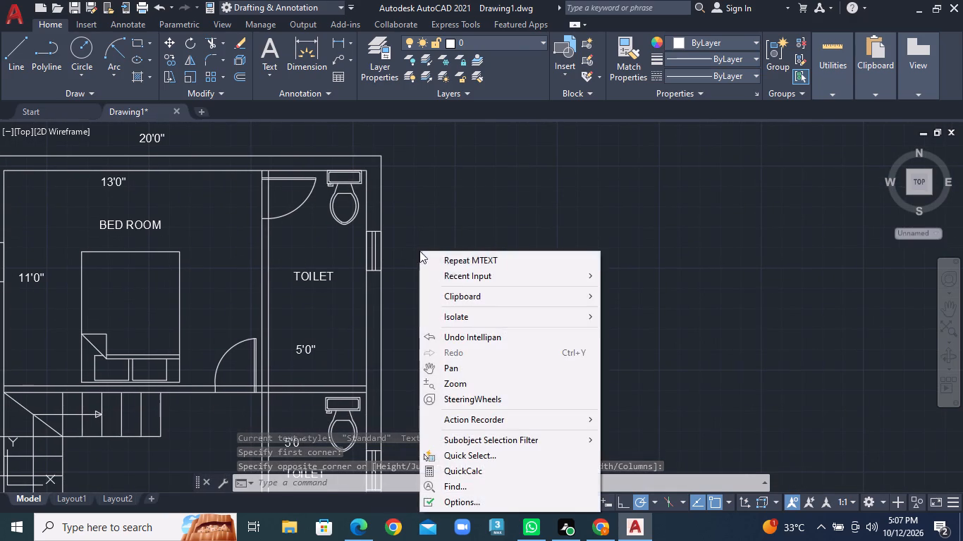
pyautogui.click(448, 260)
pyautogui.click(396, 234)
pyautogui.click(410, 267)
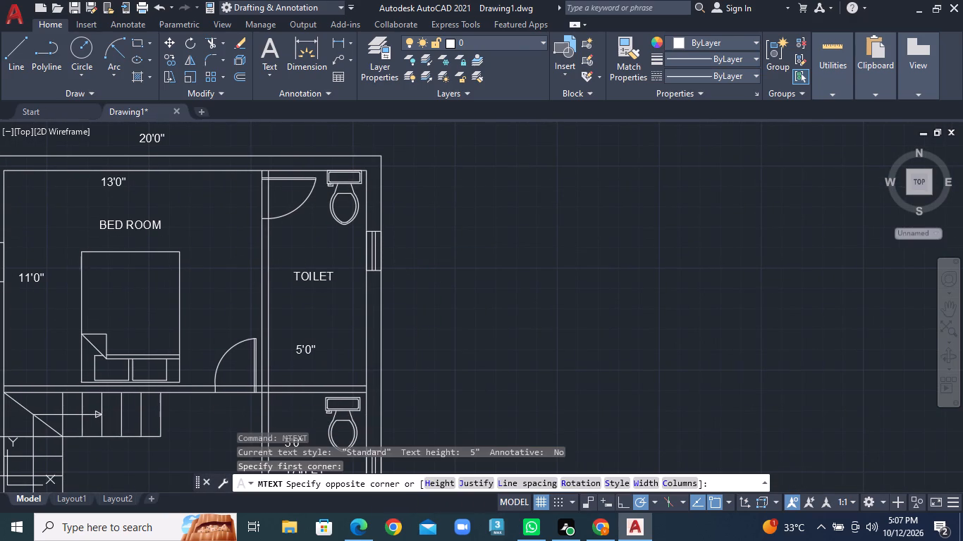
pyautogui.press('v')
pyautogui.click(414, 296)
# Add a V text mark outside the right wall, beside the window of the right plan's middle toilet.
pyautogui.scroll(-1, 417, 319)
pyautogui.moveTo(415, 309); pyautogui.dragTo(405, 292, button='middle')
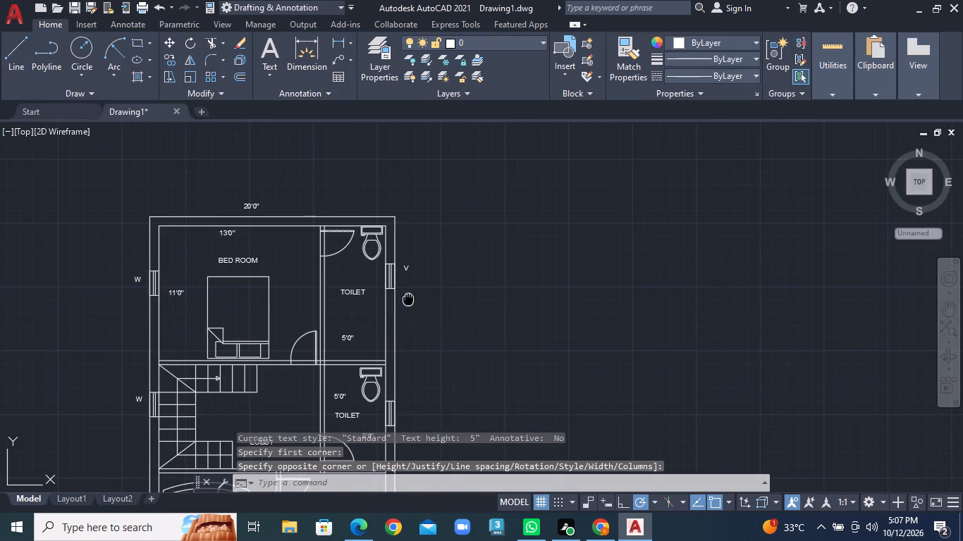
pyautogui.moveTo(405, 292); pyautogui.dragTo(401, 158, button='middle')
pyautogui.rightClick(399, 268)
pyautogui.click(462, 16)
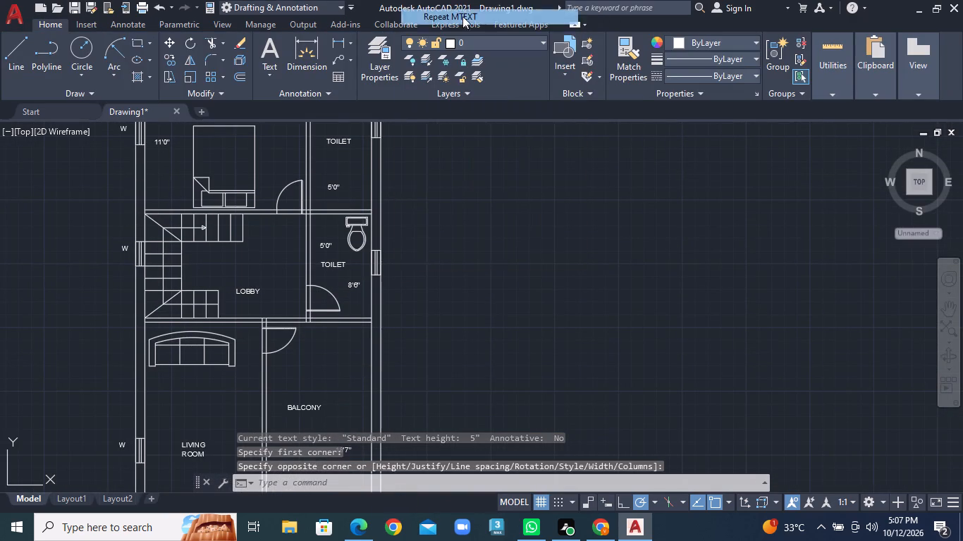
pyautogui.click(393, 252)
pyautogui.click(400, 279)
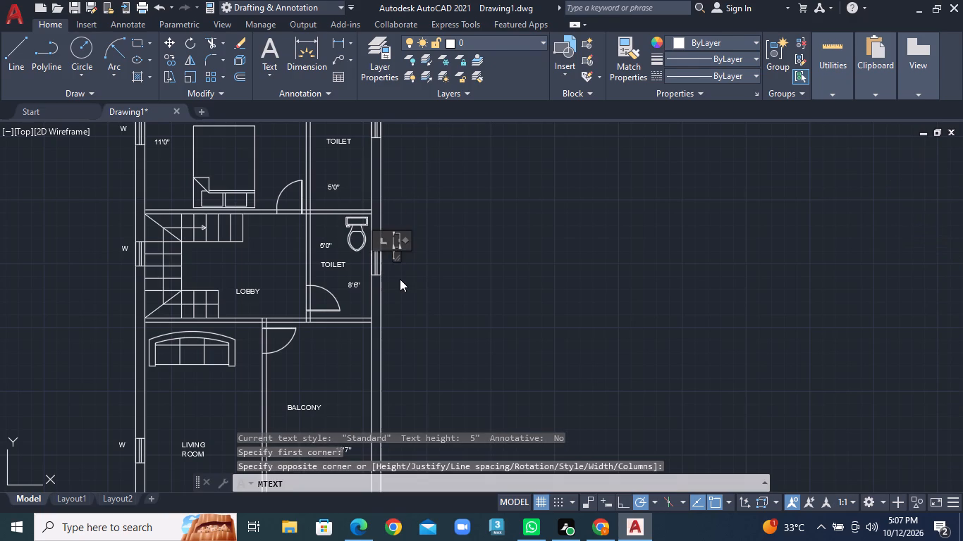
pyautogui.press('v')
pyautogui.click(406, 316)
pyautogui.scroll(-1, 410, 318)
pyautogui.moveTo(405, 353); pyautogui.dragTo(403, 333, button='middle')
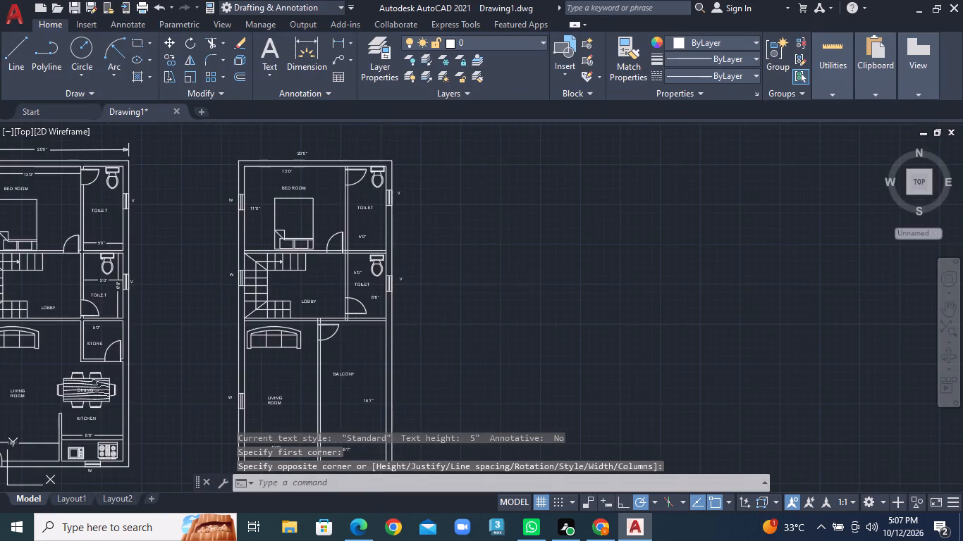
# Add a multiline text label reading 40'0" outside the right plan's right wall, below the middle toilet's V mark.
pyautogui.moveTo(403, 333); pyautogui.dragTo(401, 202, button='middle')
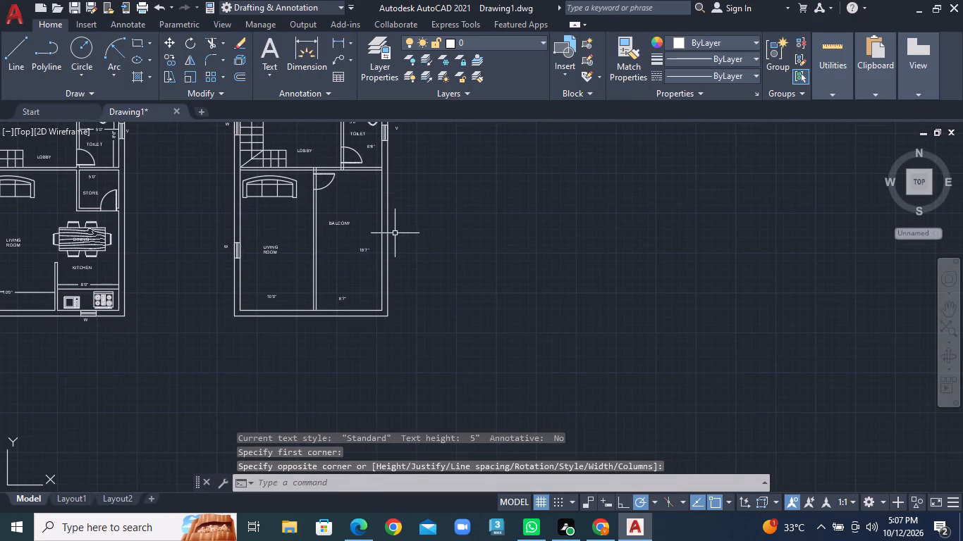
pyautogui.moveTo(395, 201); pyautogui.dragTo(343, 348, button='middle')
pyautogui.click(362, 307)
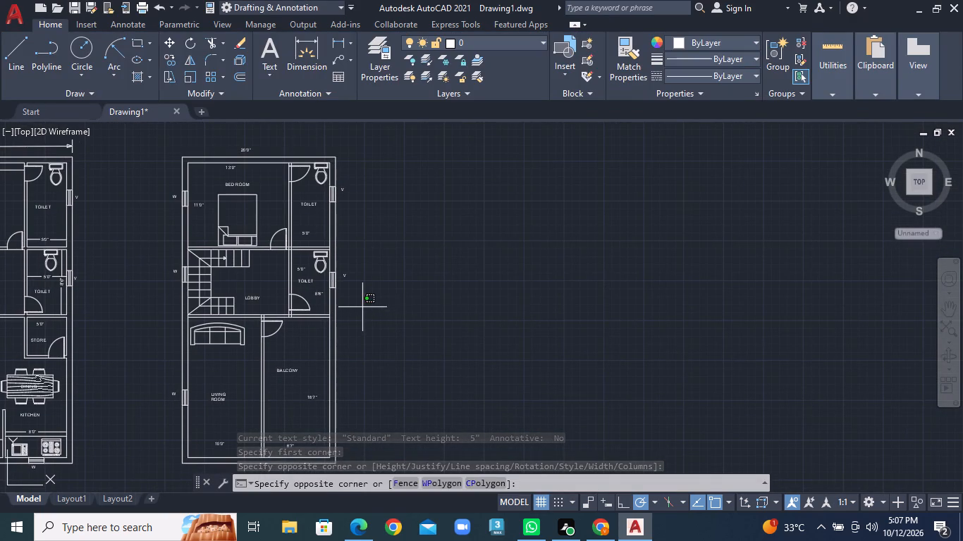
pyautogui.rightClick(362, 307)
pyautogui.click(402, 51)
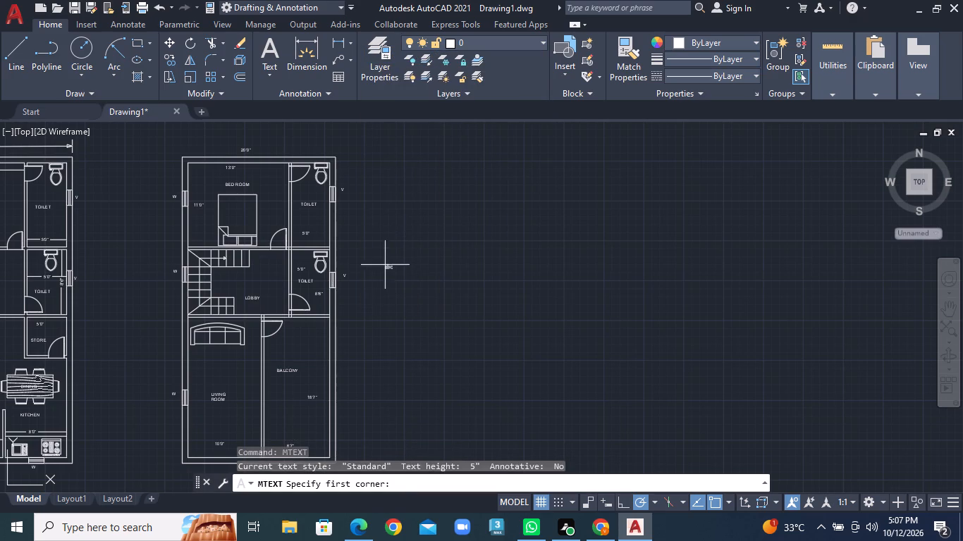
pyautogui.click(364, 299)
pyautogui.click(390, 323)
pyautogui.write('40')
pyautogui.write('\'0"')
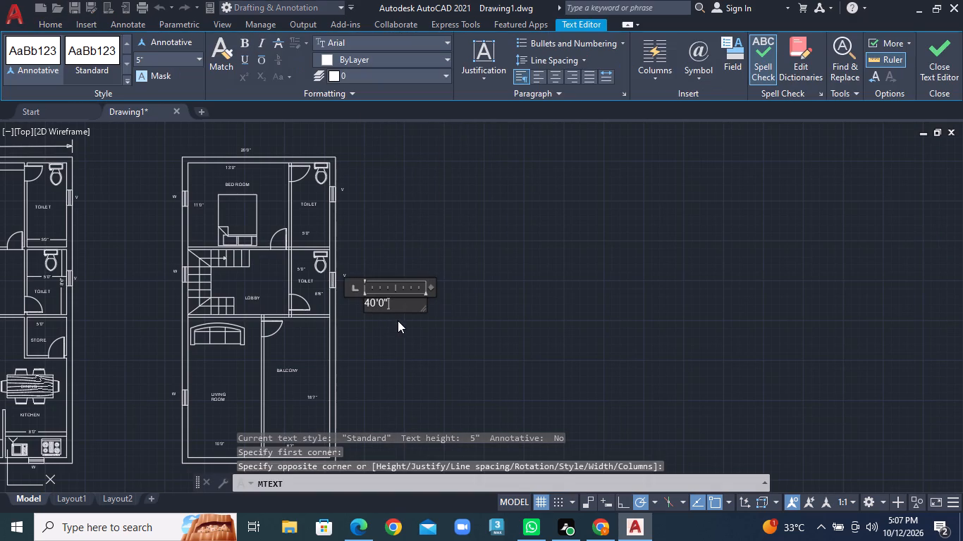
pyautogui.click(398, 321)
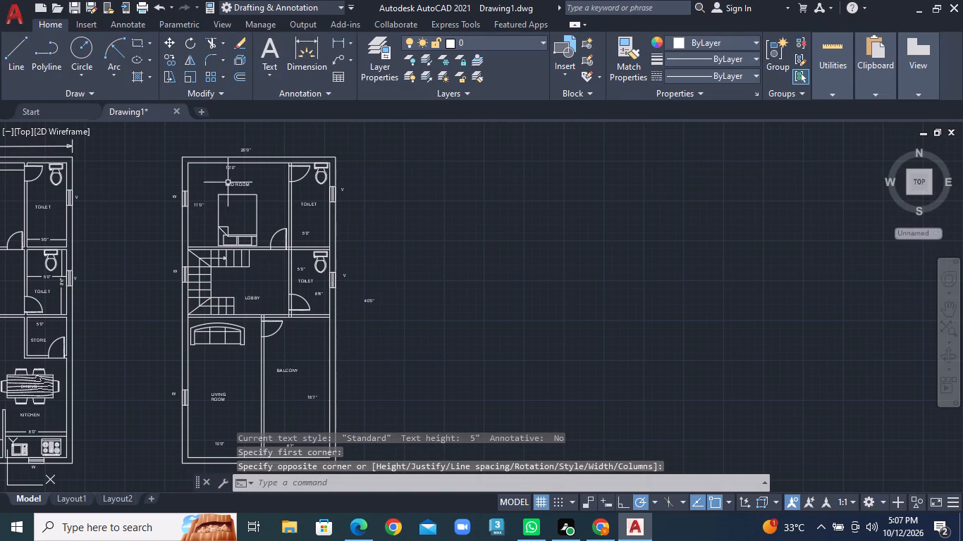
# Draw a short vertical tick line just above the right plan's upper-left outer corner, as the start of the overall width dimension.
pyautogui.scroll(2, 240, 158)
pyautogui.moveTo(243, 160); pyautogui.dragTo(249, 213, button='middle')
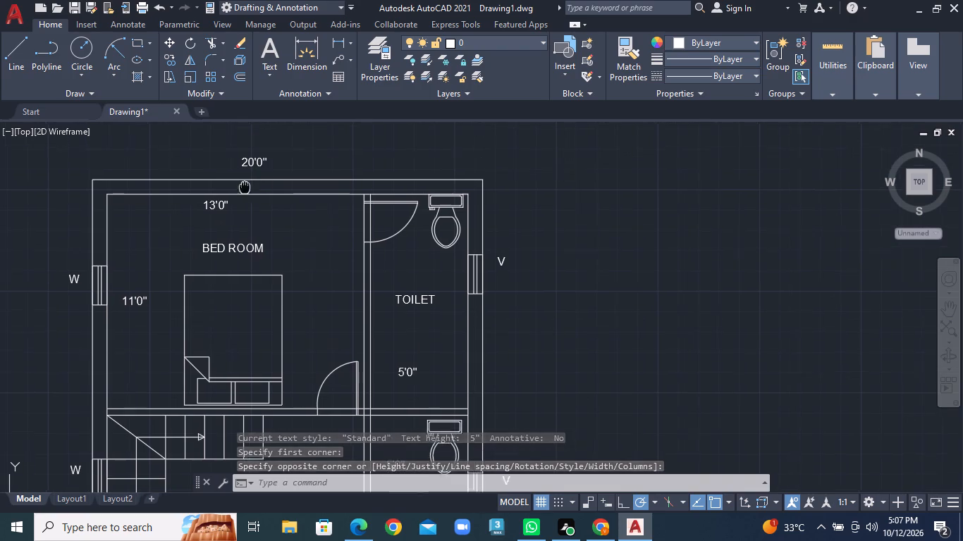
pyautogui.moveTo(249, 213); pyautogui.dragTo(258, 259, button='middle')
pyautogui.scroll(1, 277, 225)
pyautogui.moveTo(163, 235); pyautogui.dragTo(266, 224, button='middle')
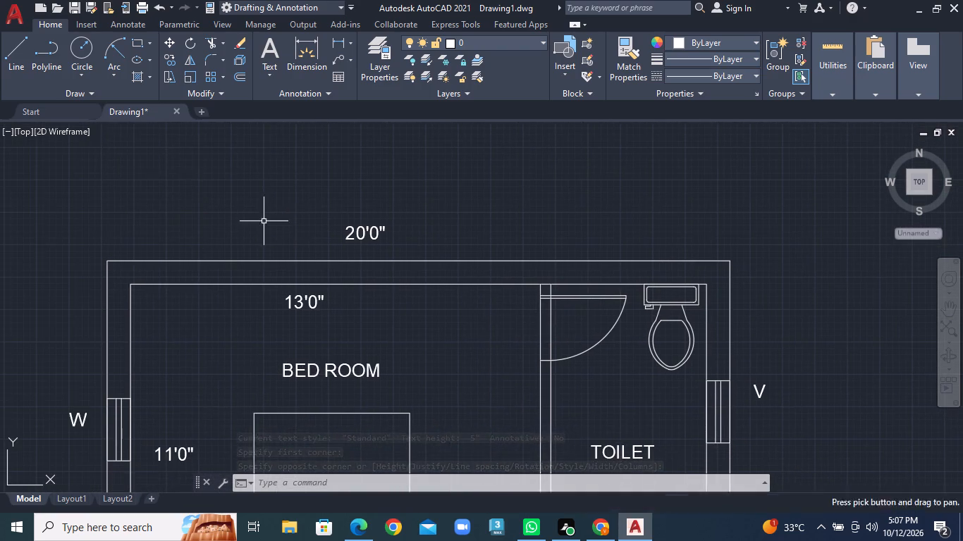
pyautogui.click(17, 39)
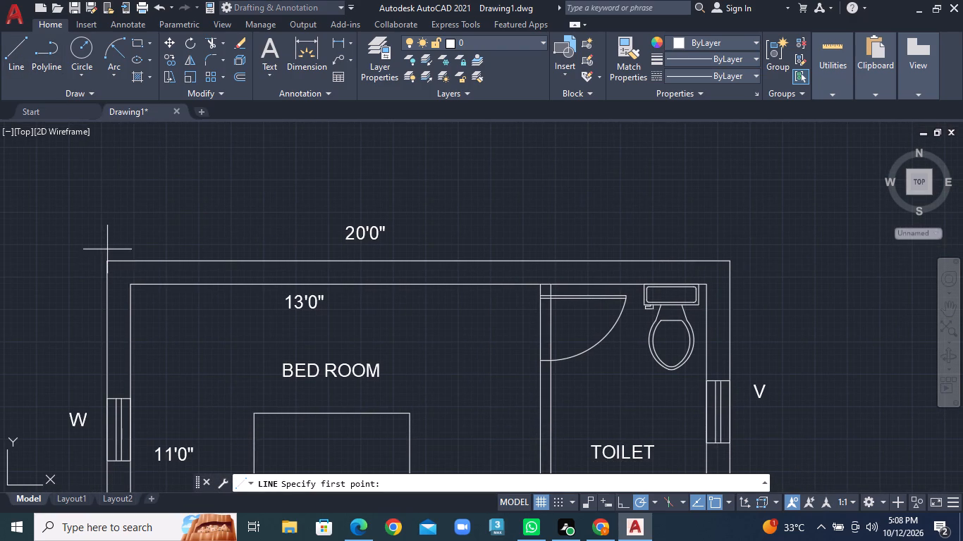
pyautogui.click(107, 248)
pyautogui.click(111, 212)
pyautogui.rightClick(111, 212)
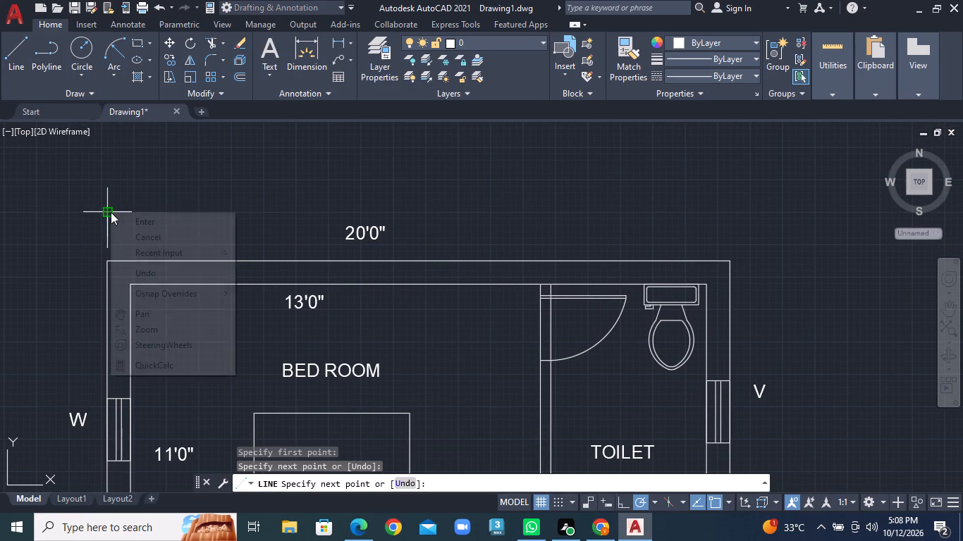
pyautogui.click(129, 216)
# Draw a horizontal dimension line from the middle of that tick to just before the 20'0" text.
pyautogui.click(11, 48)
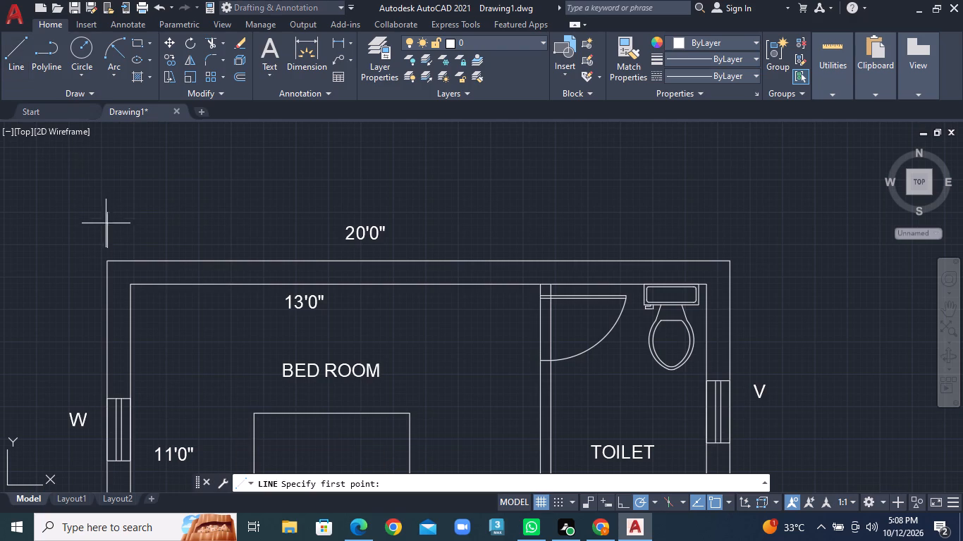
pyautogui.click(107, 229)
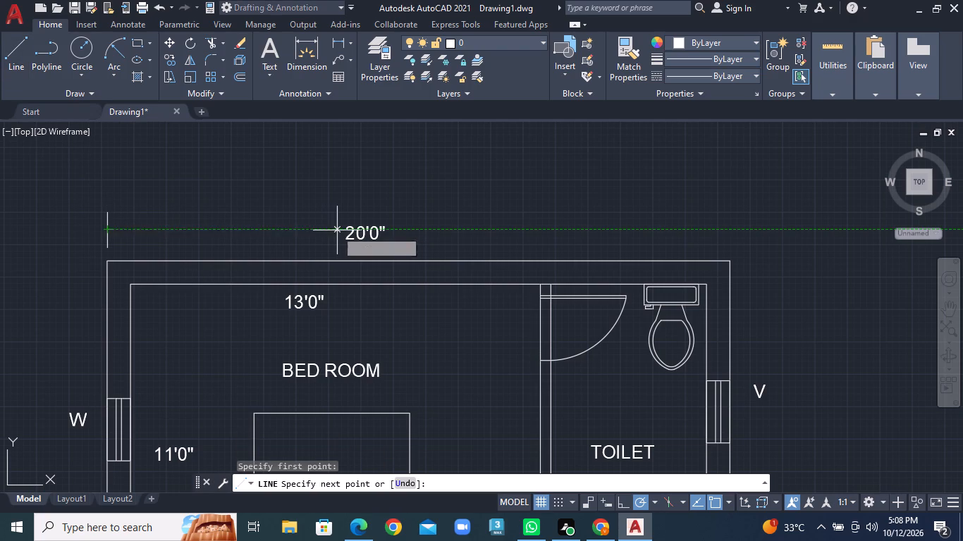
pyautogui.click(337, 230)
pyautogui.rightClick(337, 230)
pyautogui.click(348, 234)
# Draw a horizontal dimension line from just after the 20'0" text to above the right plan's upper-right outer corner.
pyautogui.click(8, 60)
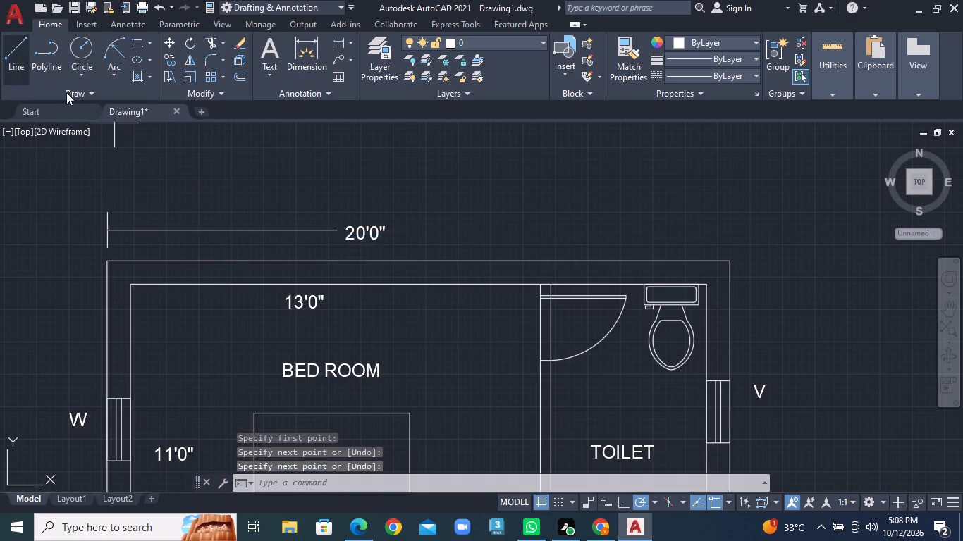
pyautogui.click(395, 229)
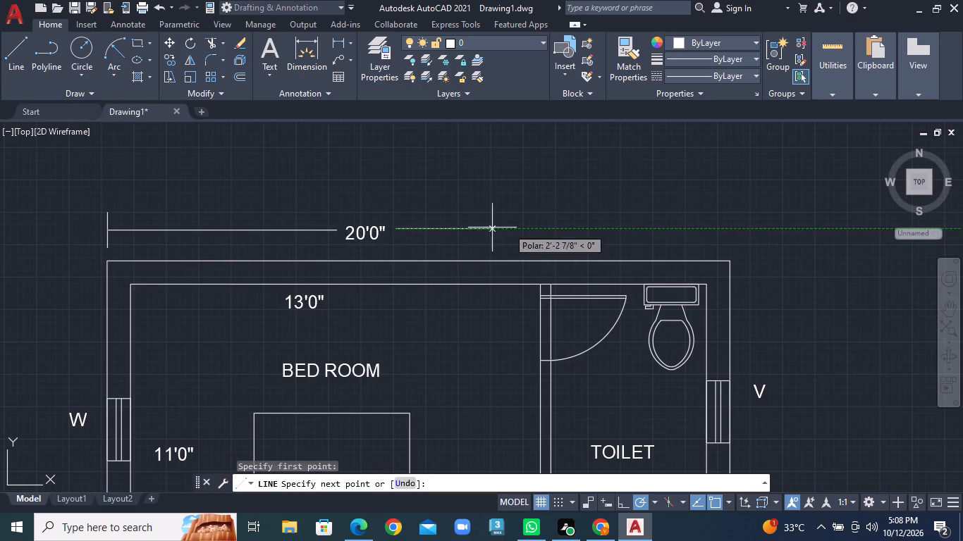
pyautogui.click(728, 234)
pyautogui.rightClick(728, 234)
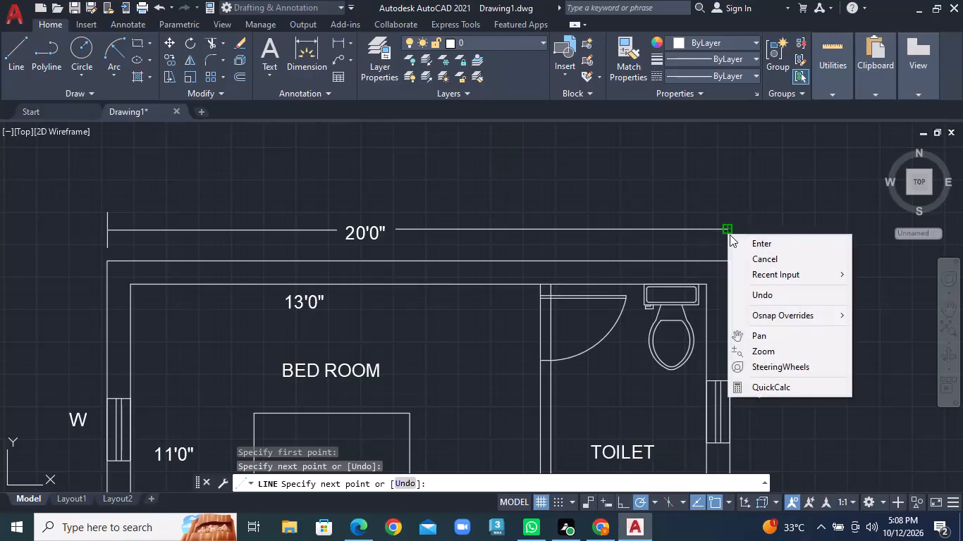
pyautogui.click(730, 235)
pyautogui.click(743, 241)
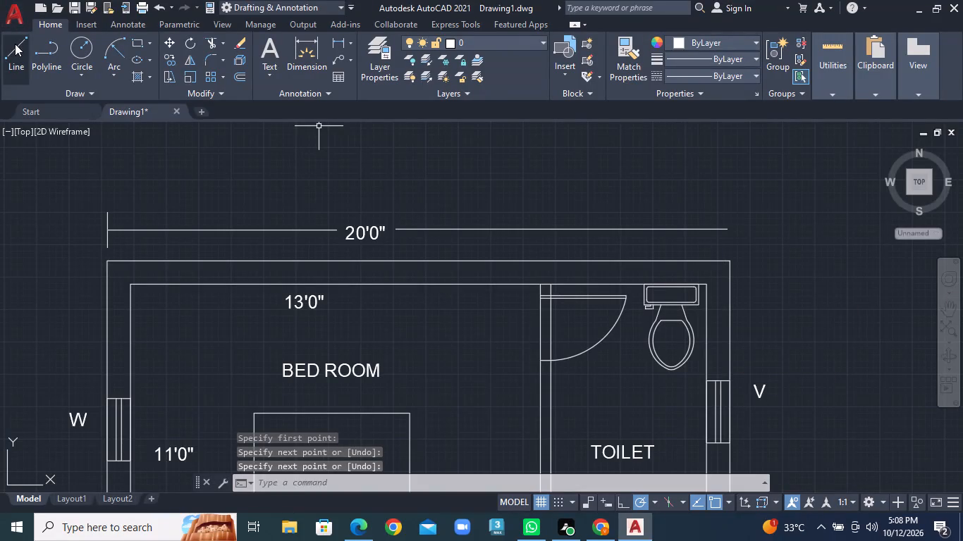
# Draw a short vertical tick line across the right end of the 20'0" dimension line.
pyautogui.click(15, 44)
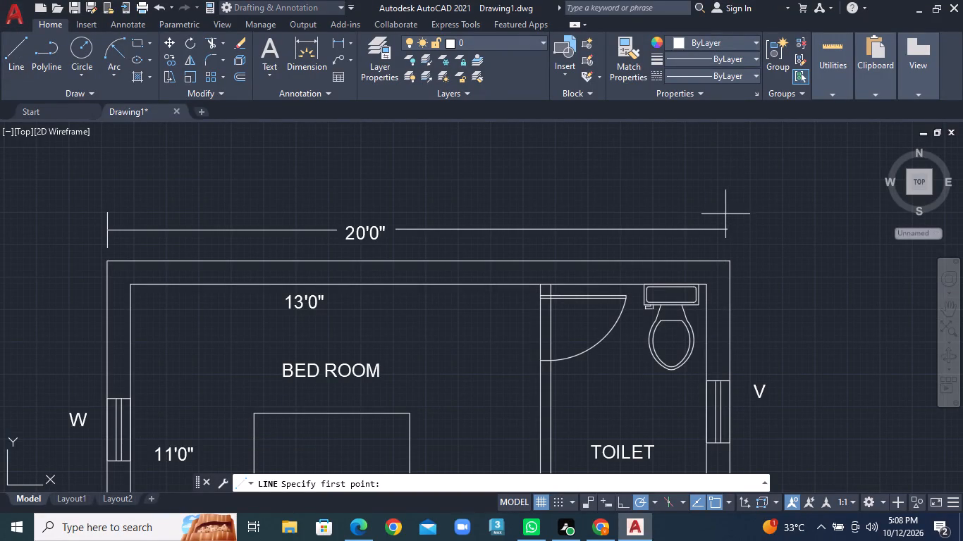
pyautogui.click(725, 212)
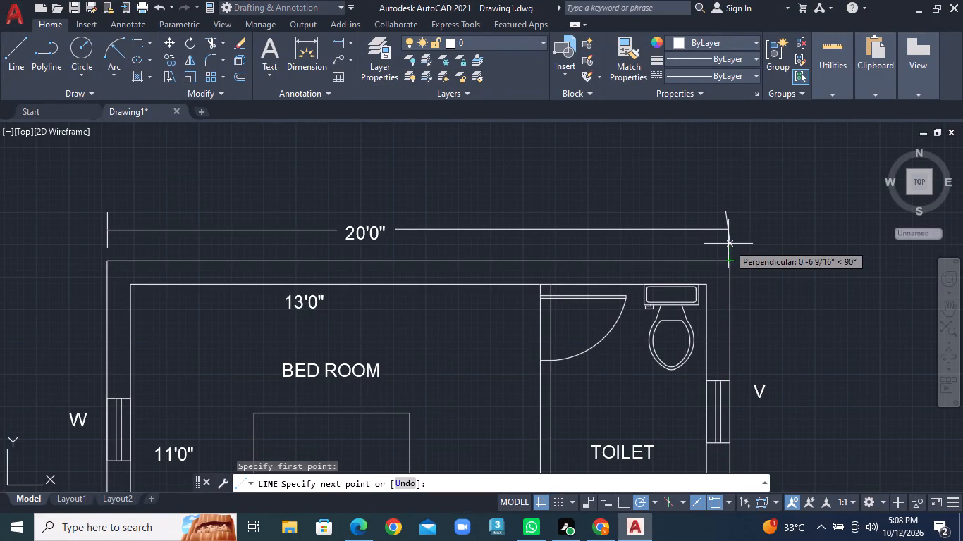
pyautogui.click(728, 247)
pyautogui.rightClick(728, 247)
pyautogui.click(744, 263)
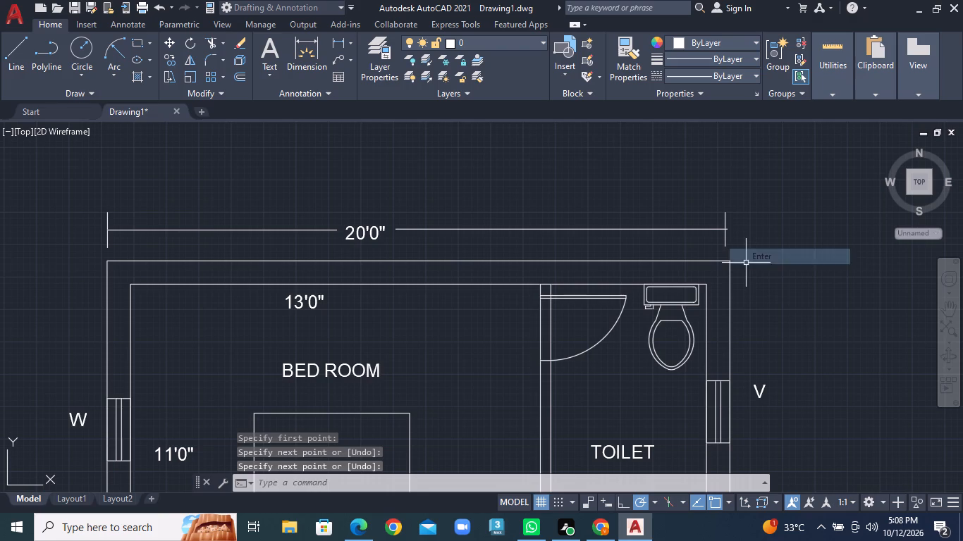
# Trim the piece of the 20'0" dimension line that extends past the right-hand tick.
pyautogui.click(223, 43)
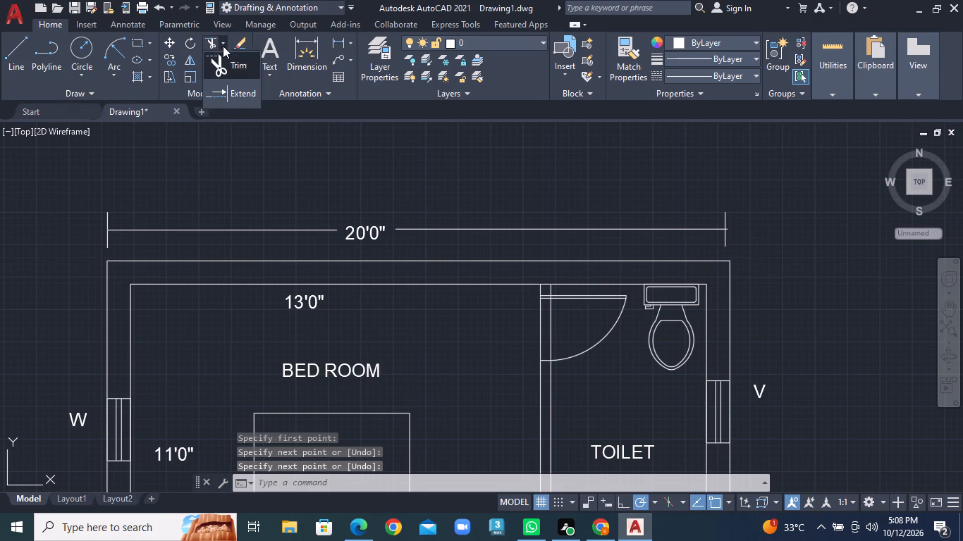
pyautogui.click(235, 67)
pyautogui.scroll(2, 780, 279)
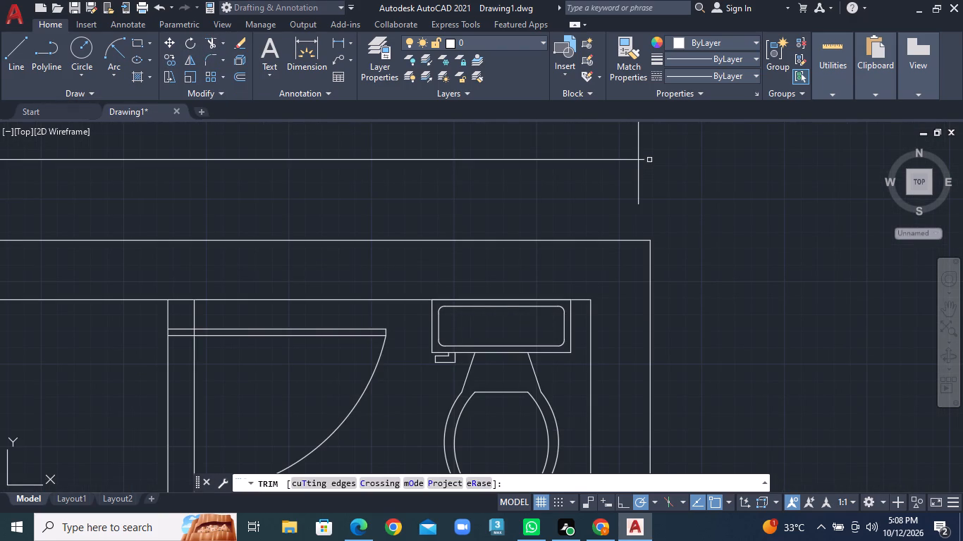
pyautogui.click(645, 159)
# Draw a short horizontal tick line outside the right plan's upper-right corner, level with the top wall's outer edge.
pyautogui.scroll(-2, 653, 218)
pyautogui.scroll(-2, 654, 281)
pyautogui.moveTo(623, 316); pyautogui.dragTo(407, 191, button='middle')
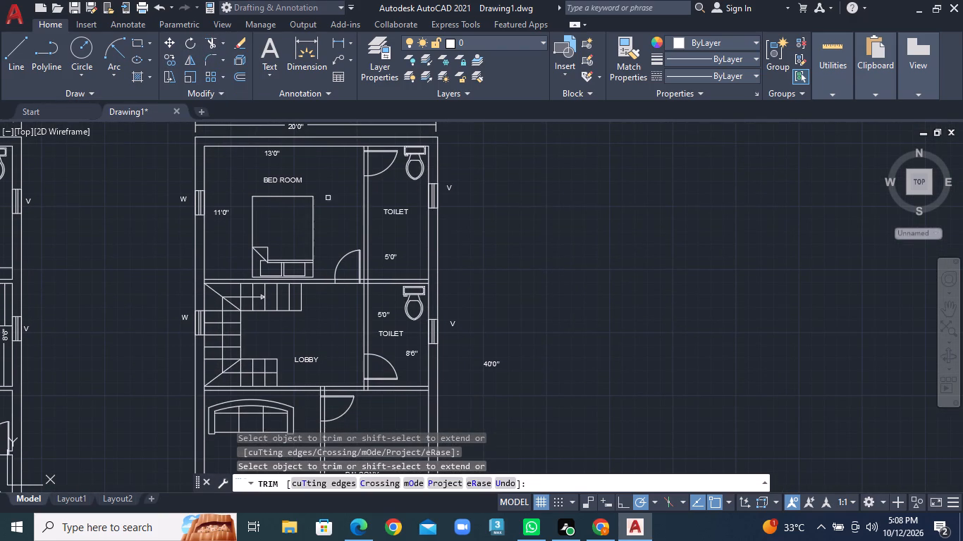
pyautogui.click(22, 63)
pyautogui.scroll(3, 472, 146)
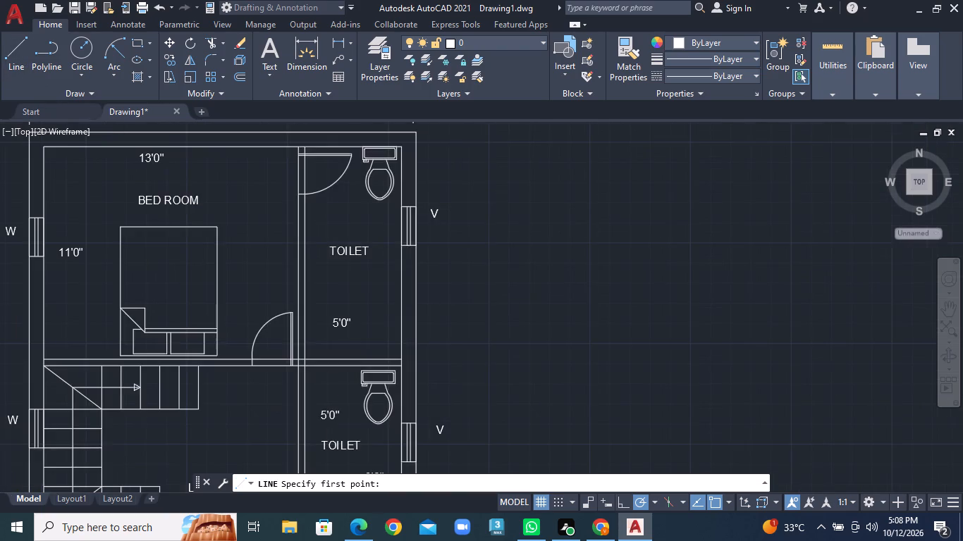
pyautogui.moveTo(436, 155); pyautogui.dragTo(532, 338, button='middle')
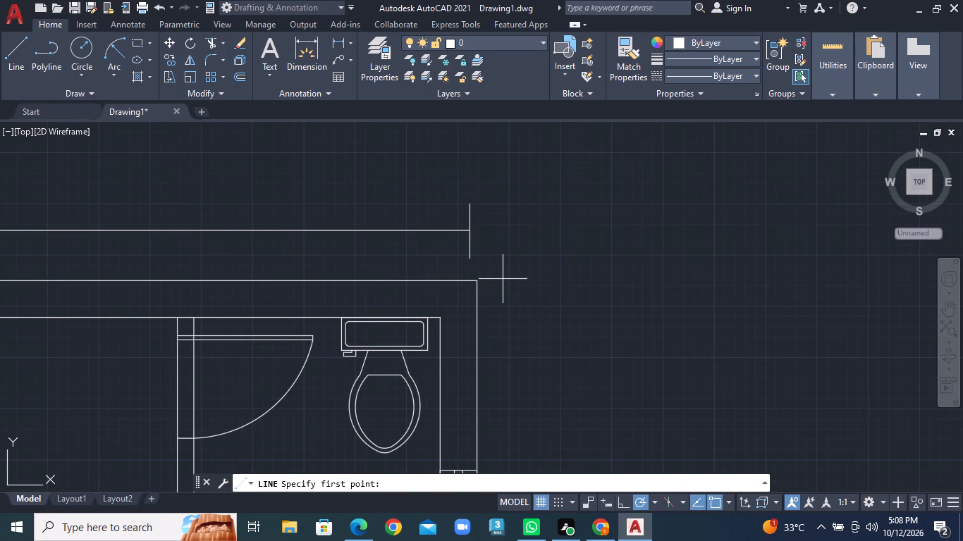
pyautogui.click(499, 282)
pyautogui.click(565, 287)
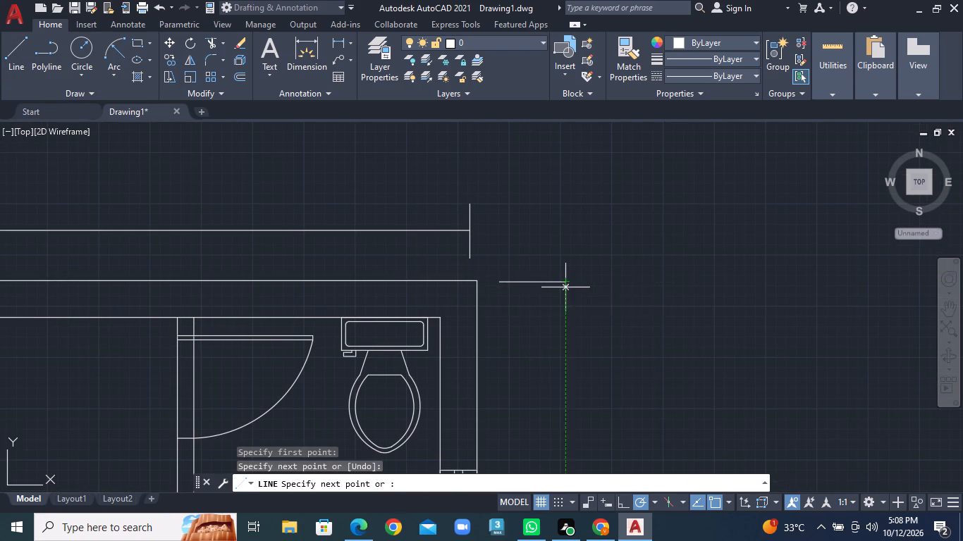
pyautogui.rightClick(563, 288)
pyautogui.click(571, 293)
# Draw a vertical dimension line from the middle of the upper-right tick down to just above the level of the 40'0" text.
pyautogui.scroll(-1, 577, 332)
pyautogui.moveTo(579, 360); pyautogui.dragTo(572, 244, button='middle')
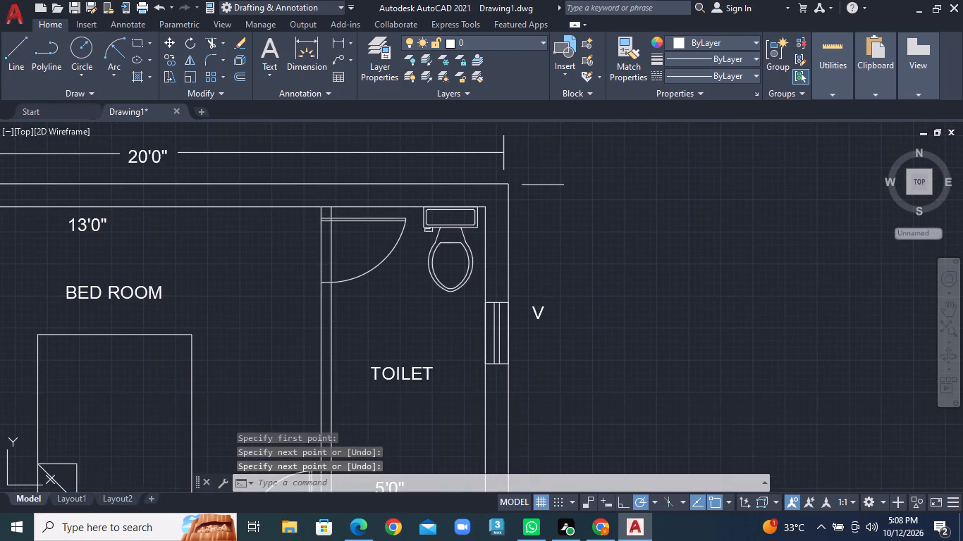
pyautogui.click(14, 56)
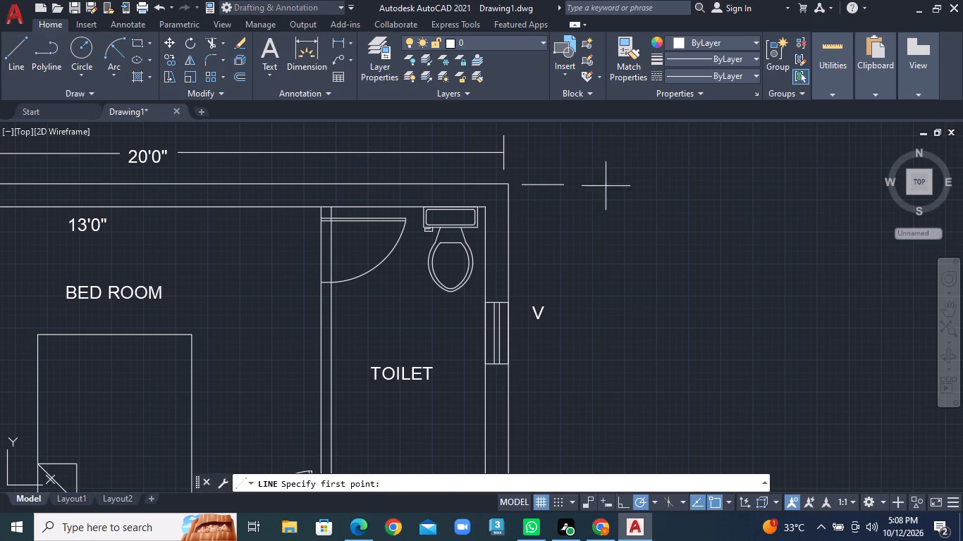
pyautogui.click(543, 188)
pyautogui.moveTo(553, 375); pyautogui.dragTo(539, 241, button='middle')
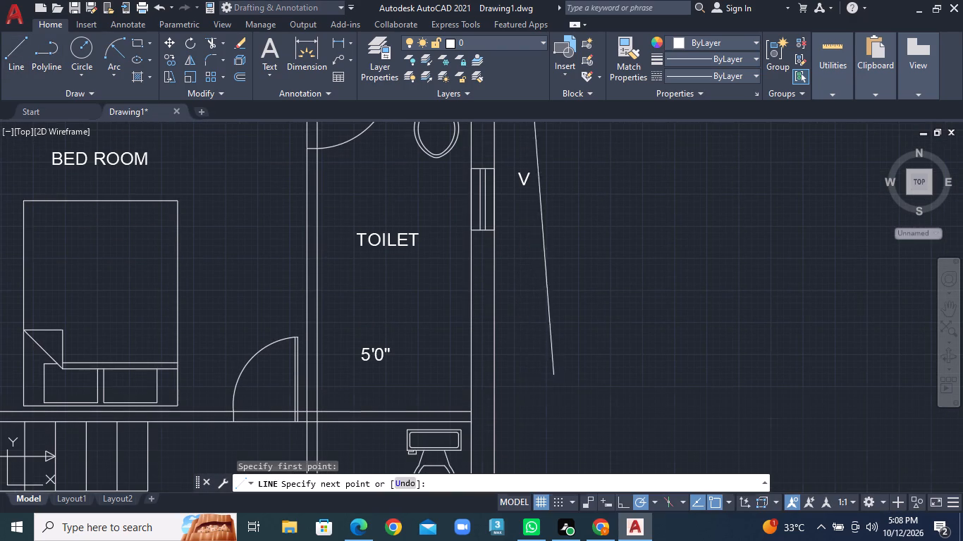
pyautogui.moveTo(528, 340); pyautogui.dragTo(534, 173, button='middle')
pyautogui.scroll(-1, 534, 173)
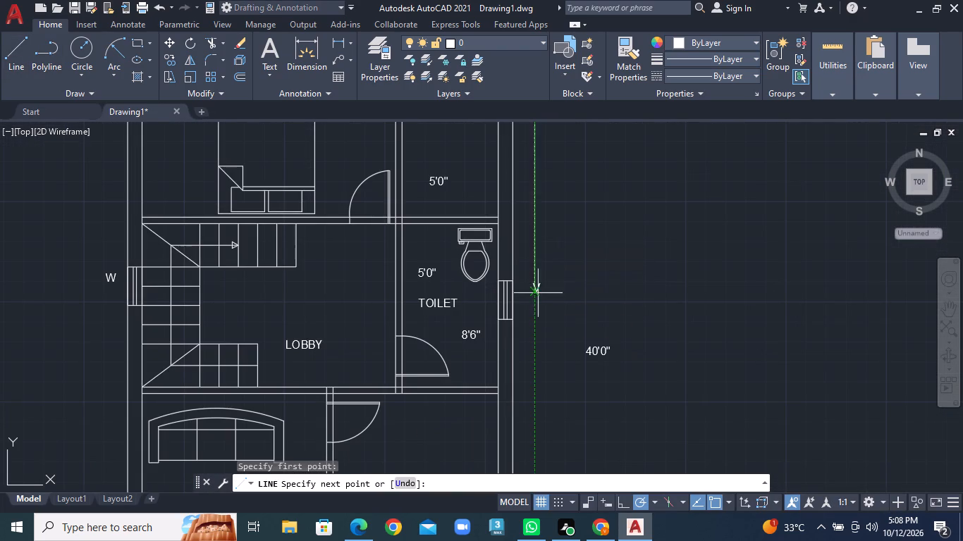
pyautogui.click(539, 321)
pyautogui.rightClick(539, 321)
pyautogui.click(556, 323)
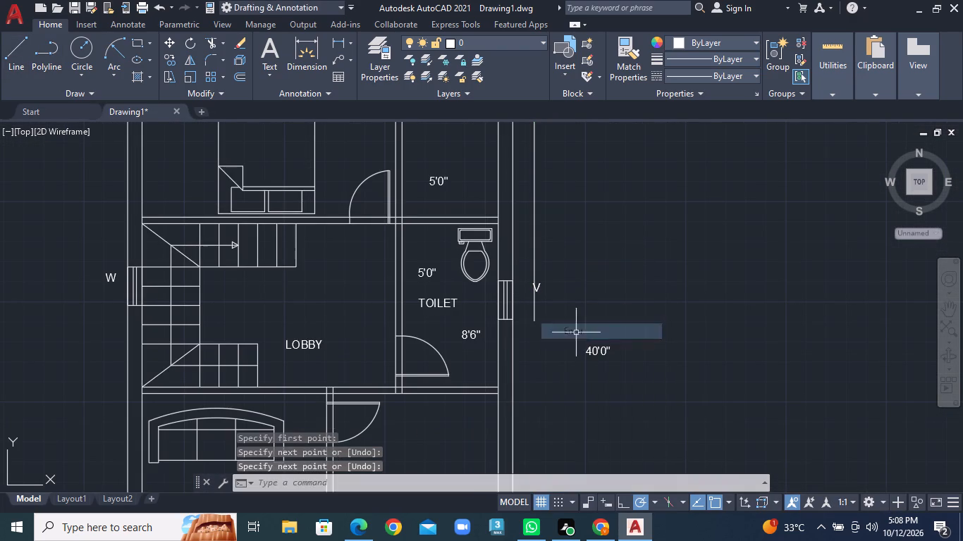
# Draw a second vertical dimension line in line with the first, from just below the 40'0" level down to the plan's bottom outer edge.
pyautogui.moveTo(596, 341); pyautogui.dragTo(580, 173, button='middle')
pyautogui.scroll(-1, 563, 212)
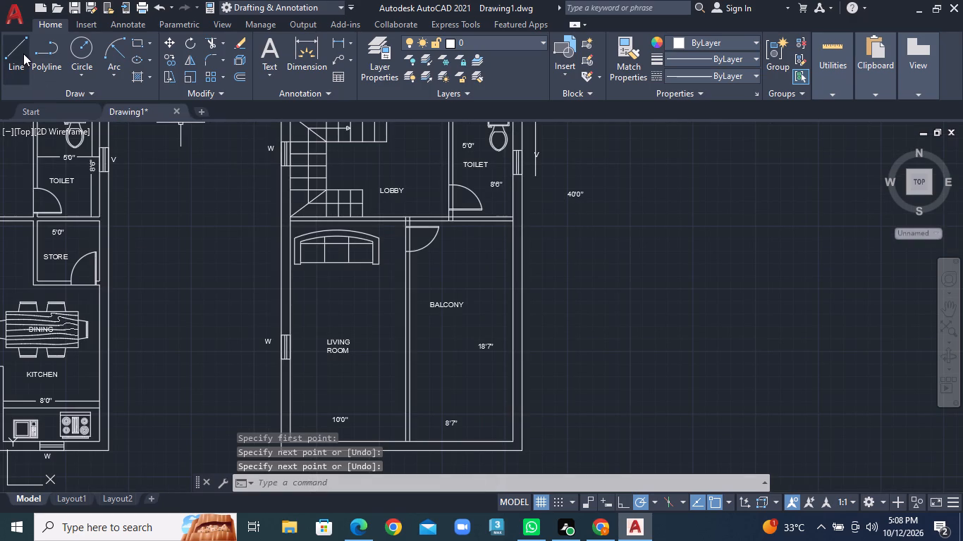
pyautogui.click(11, 52)
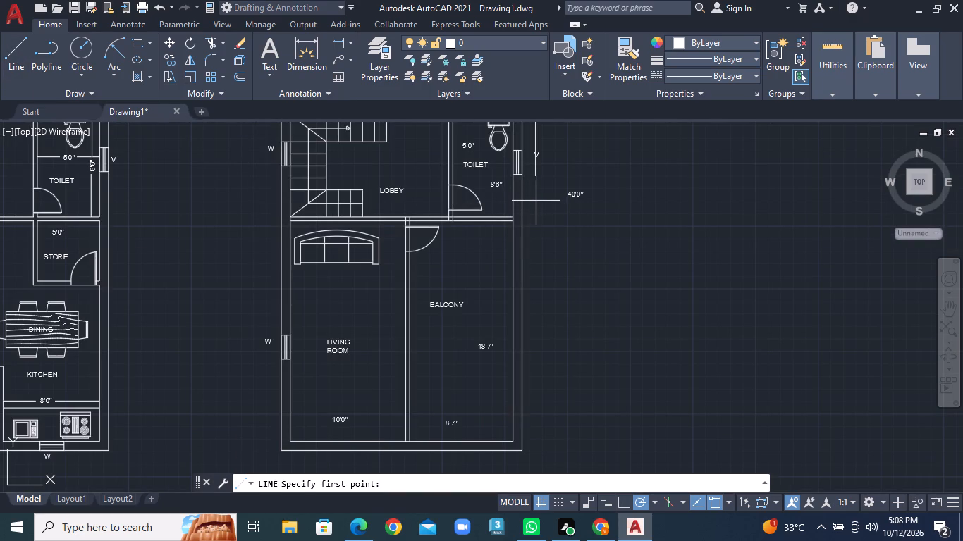
pyautogui.click(535, 207)
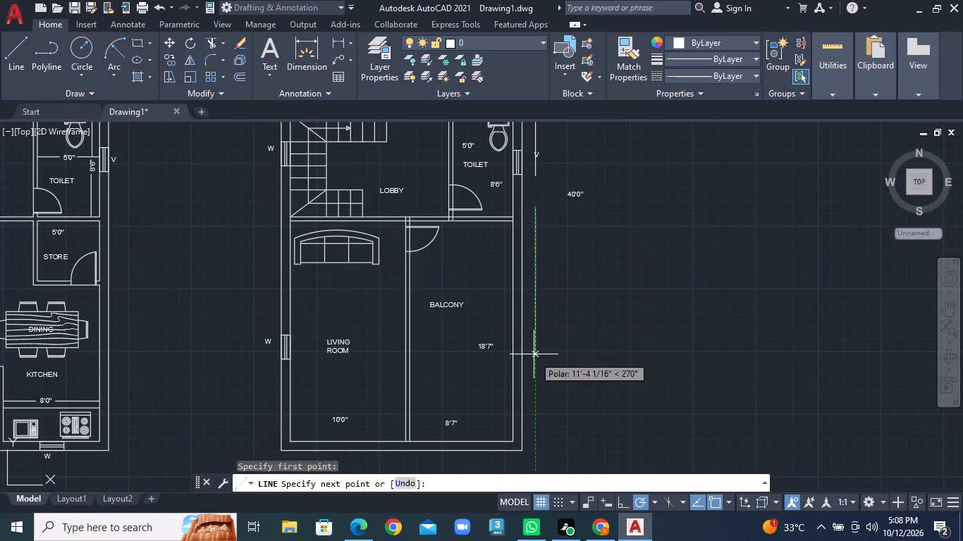
pyautogui.click(541, 448)
pyautogui.rightClick(541, 448)
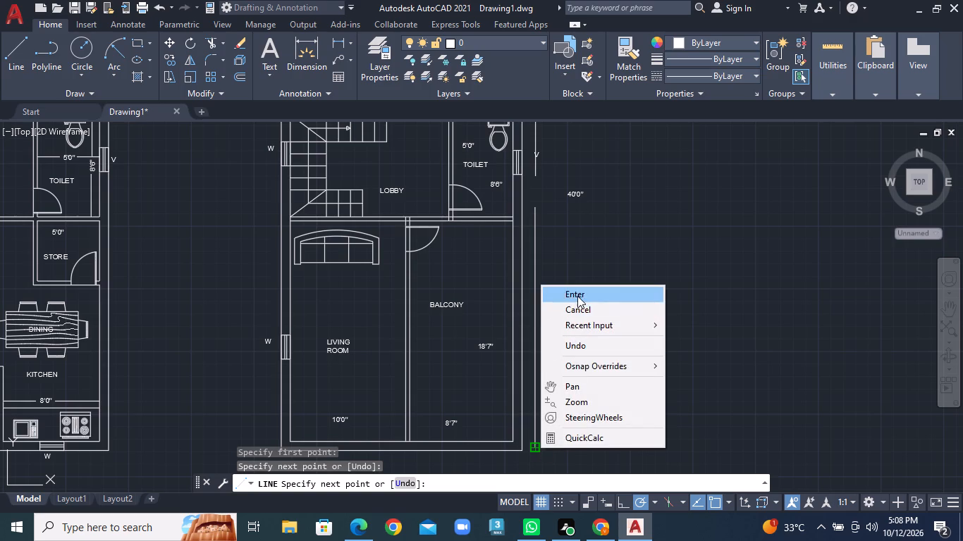
pyautogui.click(577, 296)
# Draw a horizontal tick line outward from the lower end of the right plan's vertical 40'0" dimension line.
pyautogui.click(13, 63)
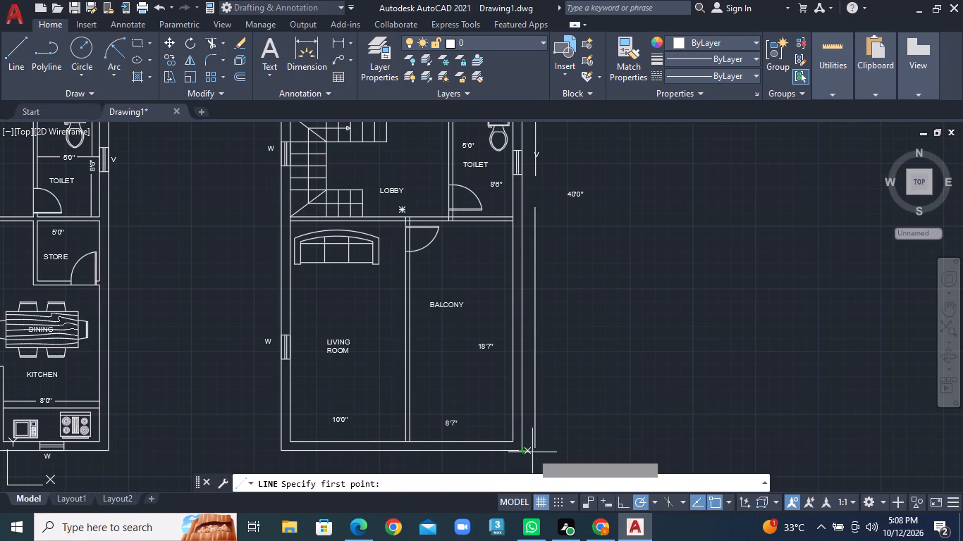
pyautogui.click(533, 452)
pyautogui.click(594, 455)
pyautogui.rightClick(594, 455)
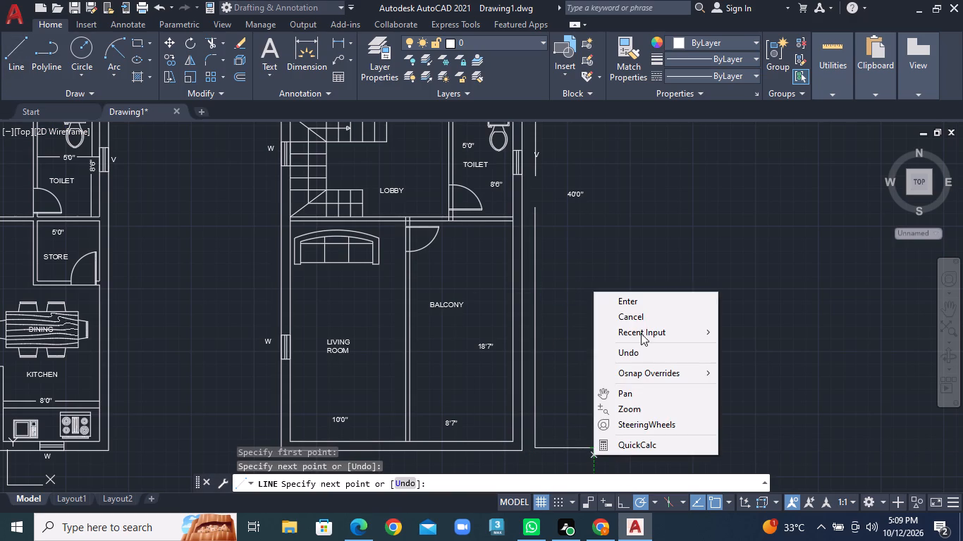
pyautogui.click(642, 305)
# Draw a short tick from just outside the right plan's lower-right corner, level with the outer edge, to the 40'0" dimension line and up to its end.
pyautogui.scroll(1, 561, 406)
pyautogui.moveTo(560, 408); pyautogui.dragTo(548, 282, button='middle')
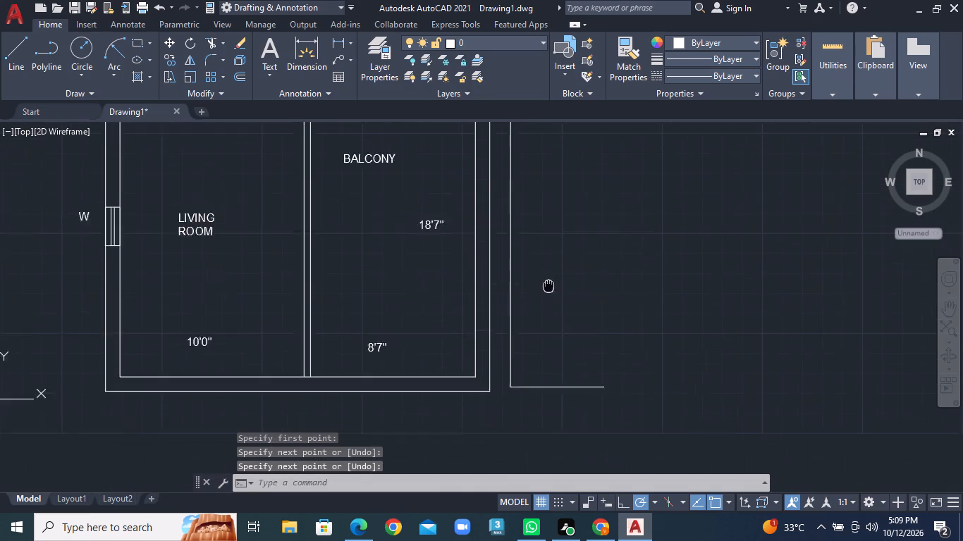
pyautogui.moveTo(548, 282); pyautogui.dragTo(548, 280, button='middle')
pyautogui.click(8, 50)
pyautogui.scroll(1, 438, 309)
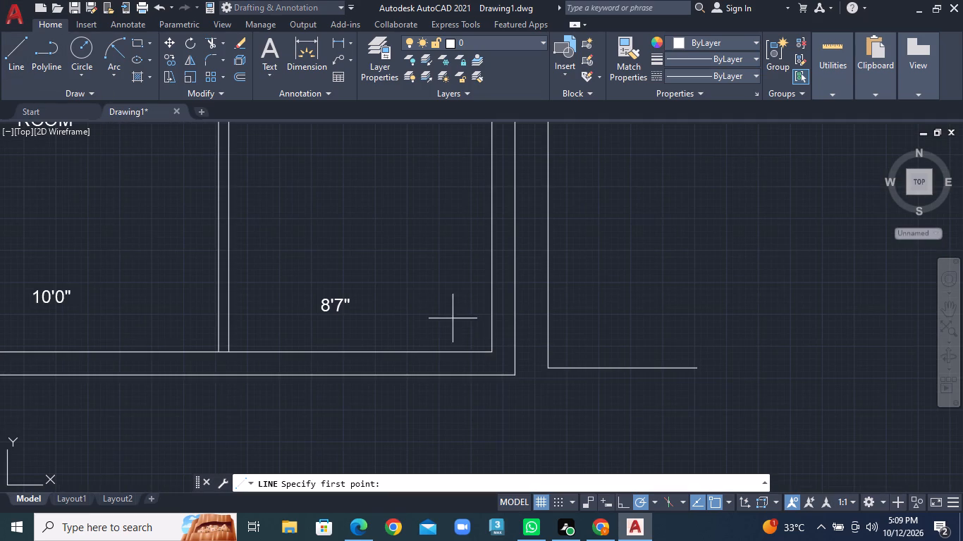
pyautogui.click(525, 375)
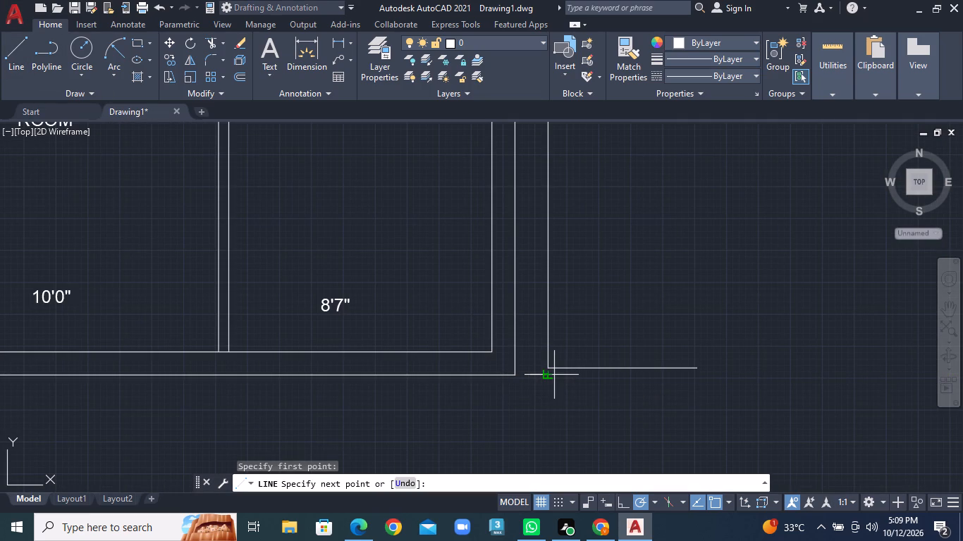
pyautogui.click(546, 374)
pyautogui.click(546, 366)
pyautogui.scroll(1, 546, 366)
pyautogui.rightClick(546, 366)
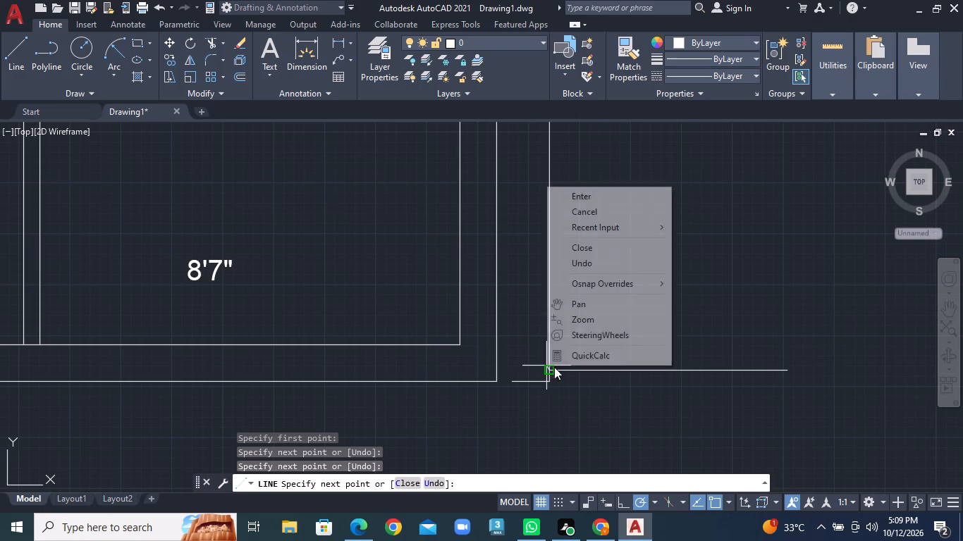
pyautogui.click(565, 195)
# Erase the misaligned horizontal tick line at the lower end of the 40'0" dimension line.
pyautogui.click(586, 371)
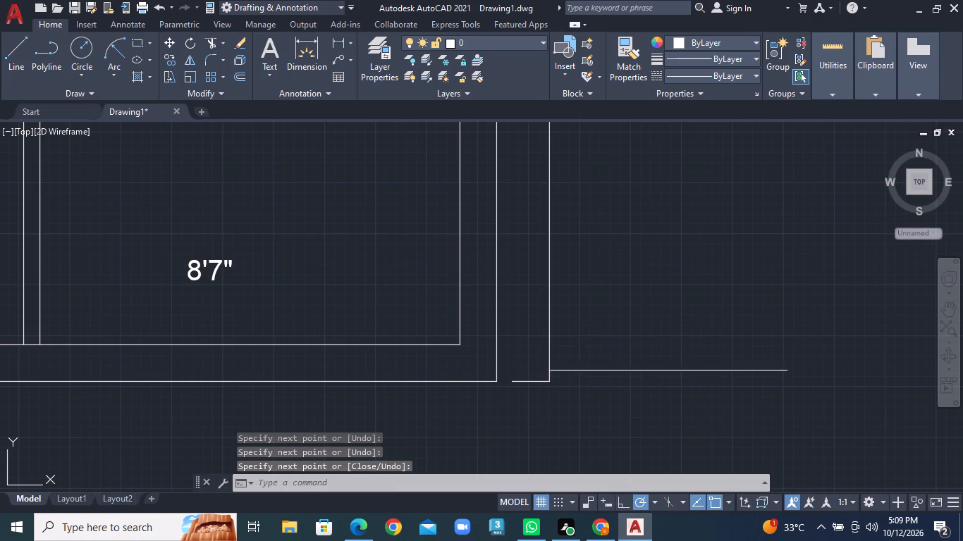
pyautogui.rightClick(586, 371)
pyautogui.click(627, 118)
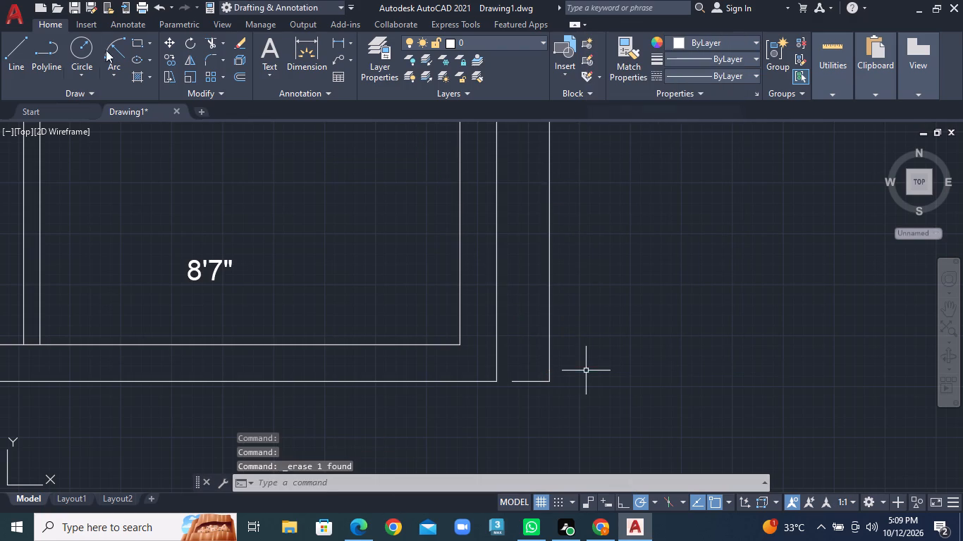
# Extend the bottom tick with a short horizontal line to the outer side of the 40'0" dimension line.
pyautogui.click(22, 56)
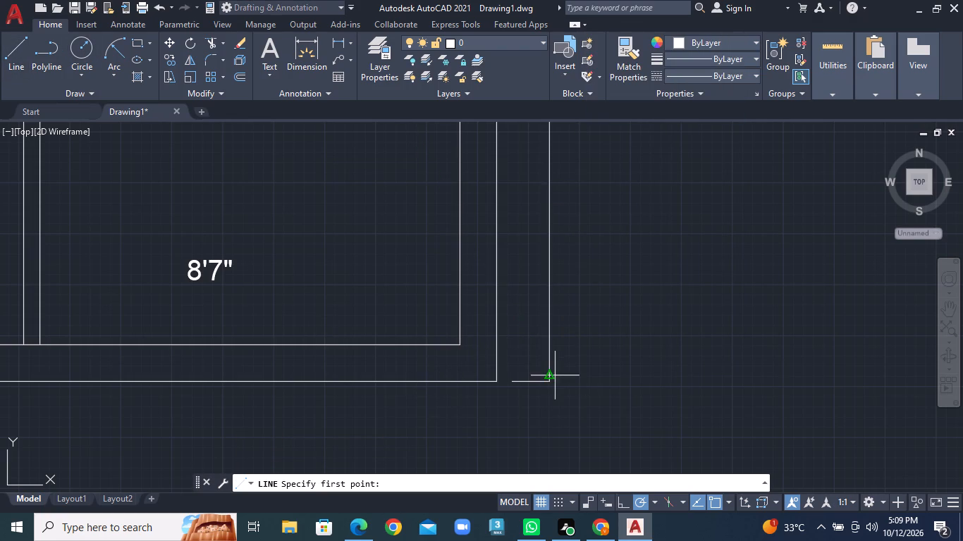
pyautogui.click(550, 381)
pyautogui.click(591, 380)
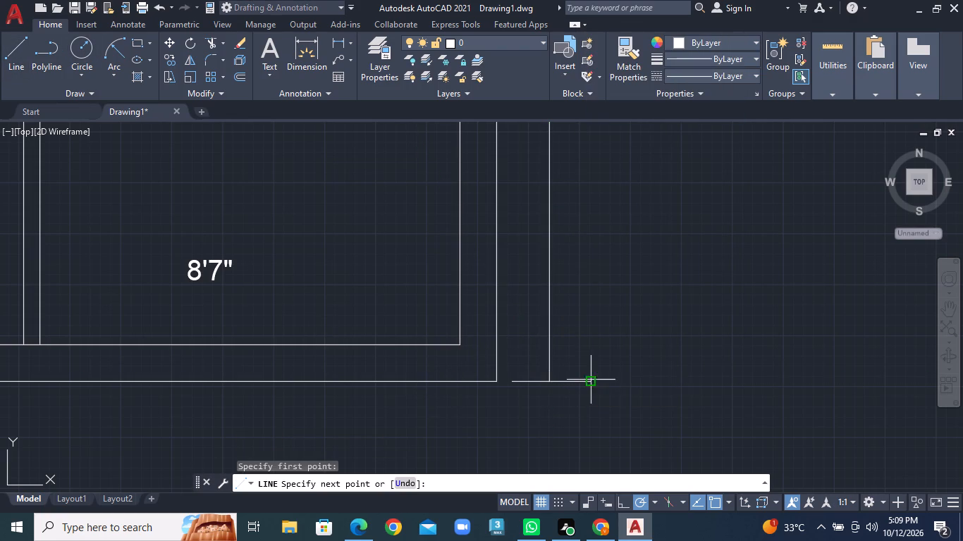
pyautogui.rightClick(591, 380)
pyautogui.click(658, 230)
# Draw the balcony's horizontal 8'7" dimension line below its text, as two wall-to-gap segments between the inner wall faces.
pyautogui.scroll(-2, 543, 244)
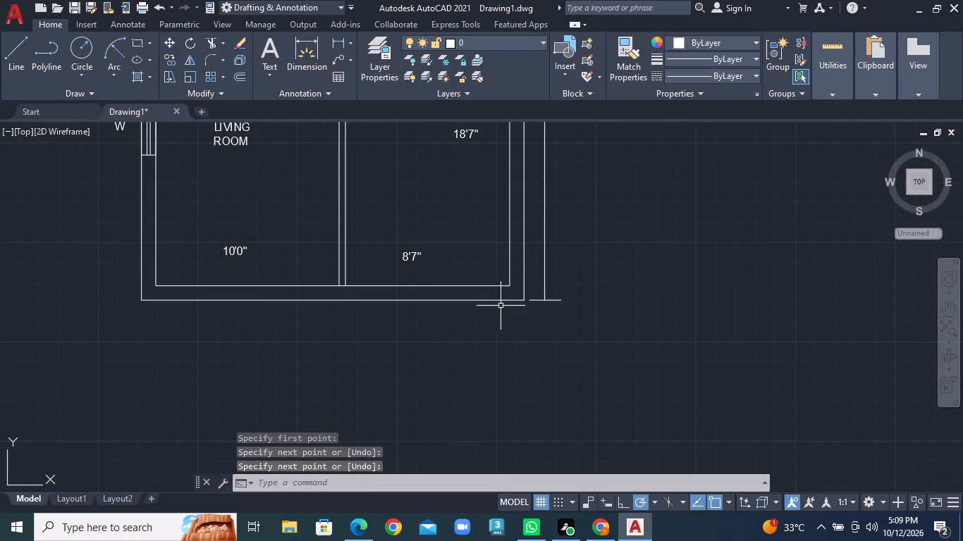
pyautogui.click(25, 46)
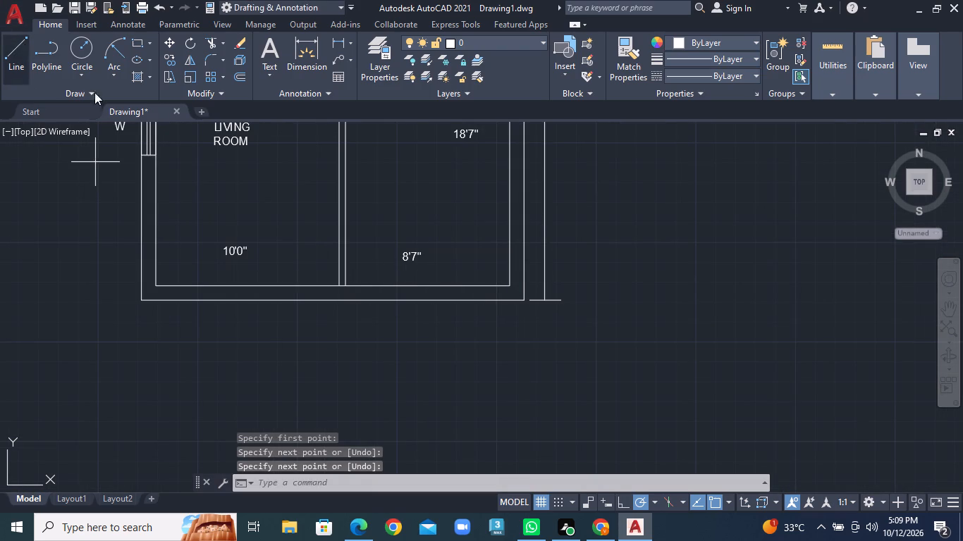
pyautogui.scroll(1, 460, 267)
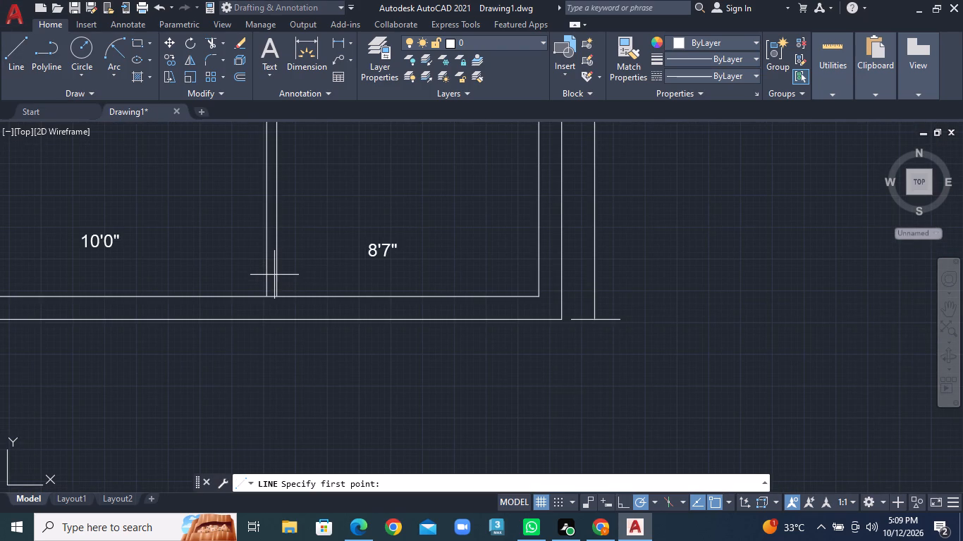
pyautogui.click(278, 275)
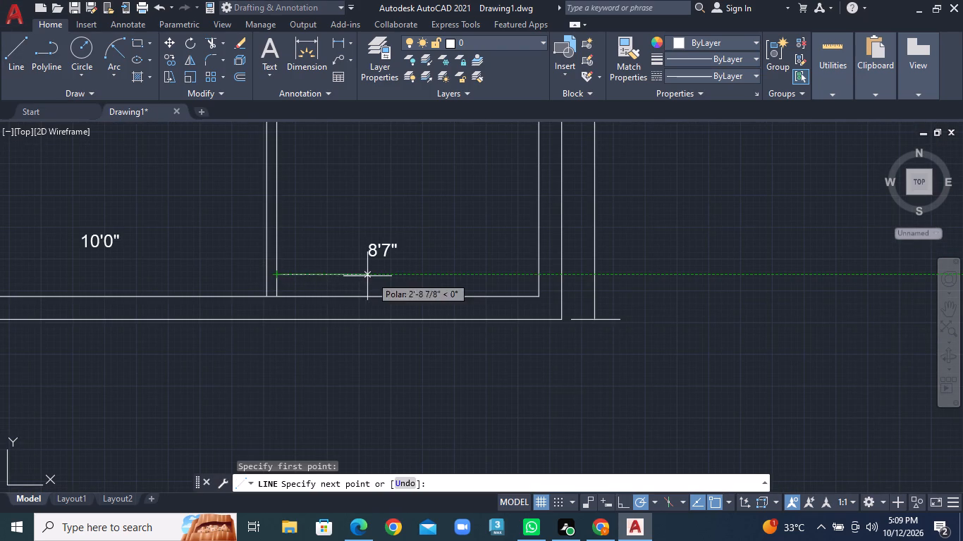
pyautogui.click(381, 276)
pyautogui.scroll(1, 381, 276)
pyautogui.rightClick(381, 276)
pyautogui.click(407, 282)
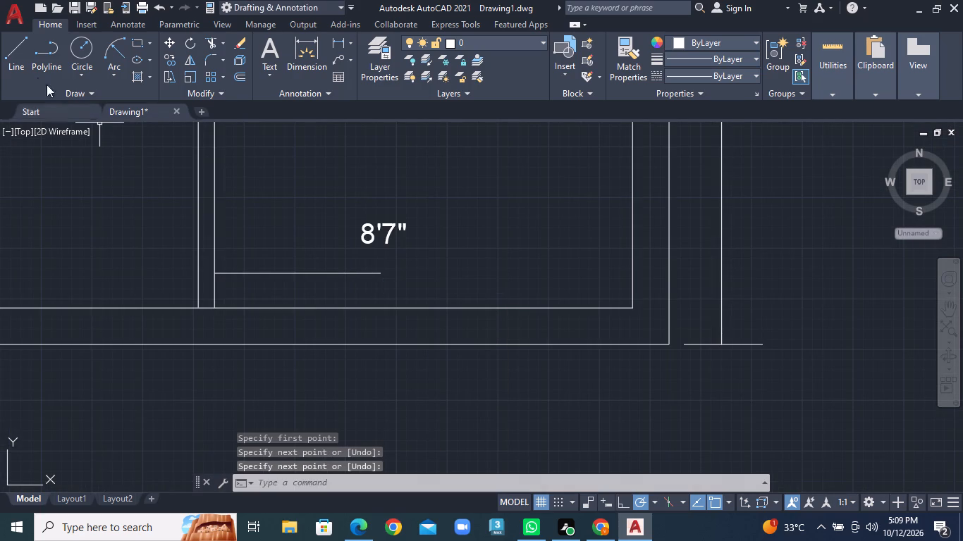
pyautogui.click(19, 49)
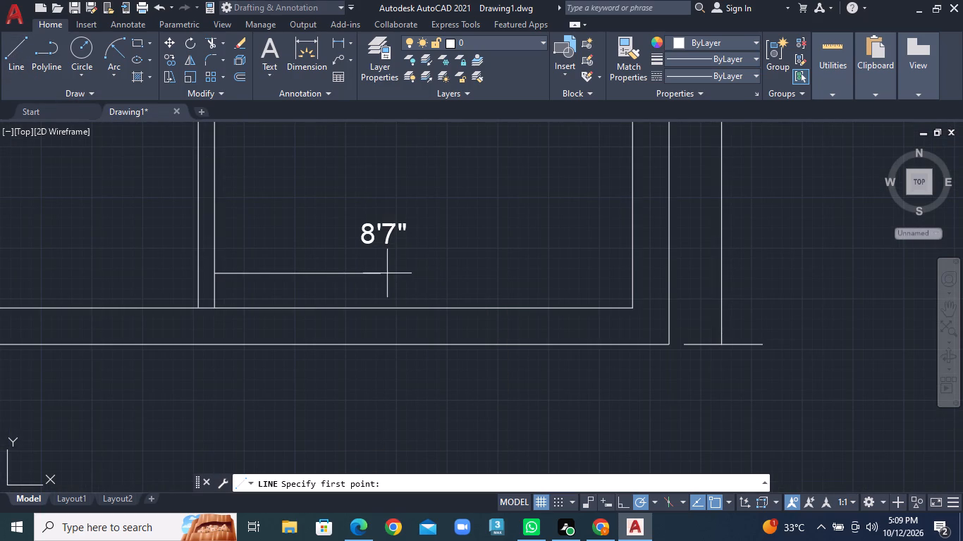
pyautogui.click(444, 274)
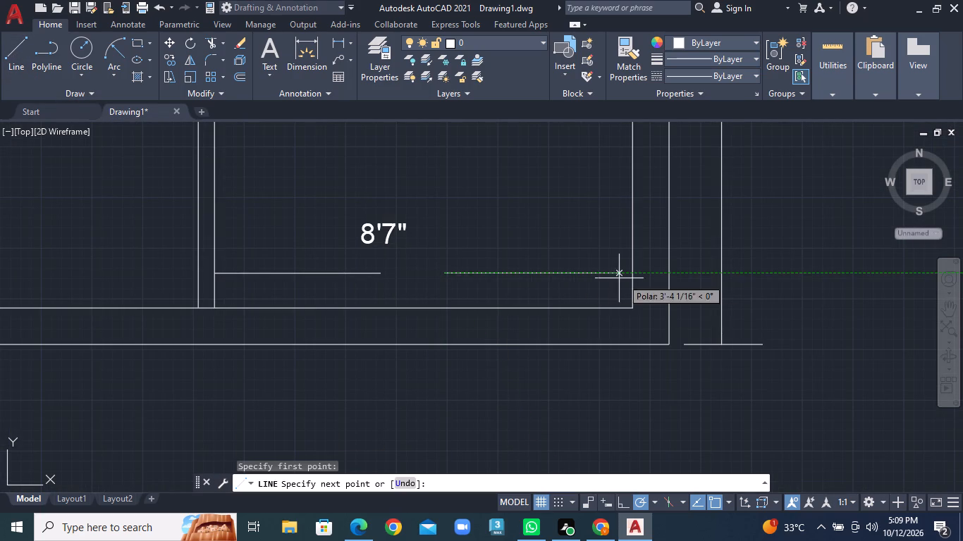
pyautogui.click(631, 276)
pyautogui.rightClick(631, 276)
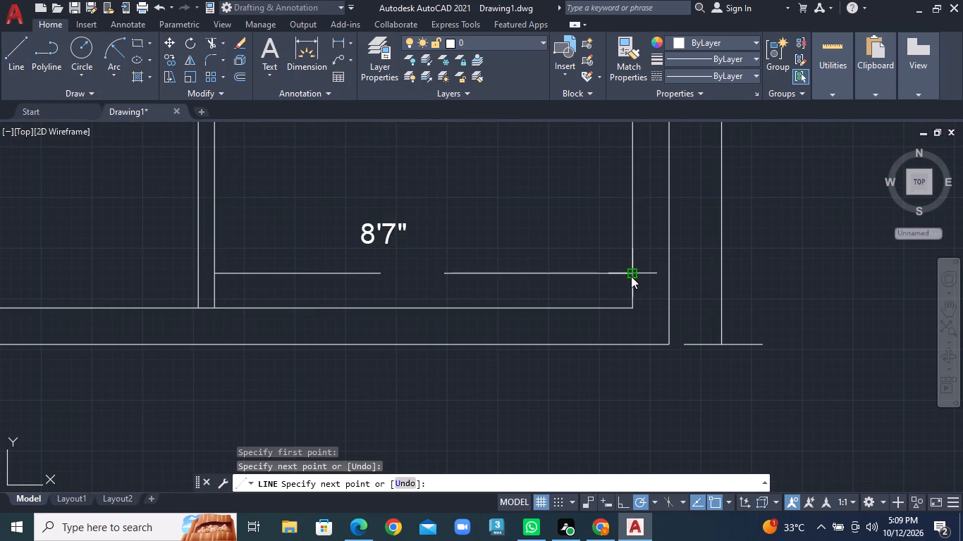
pyautogui.click(641, 279)
# Draw the living room's horizontal 10'0" dimension line below its text, as two segments with a gap between the inner wall faces.
pyautogui.scroll(-1, 269, 275)
pyautogui.moveTo(269, 275); pyautogui.dragTo(570, 301, button='middle')
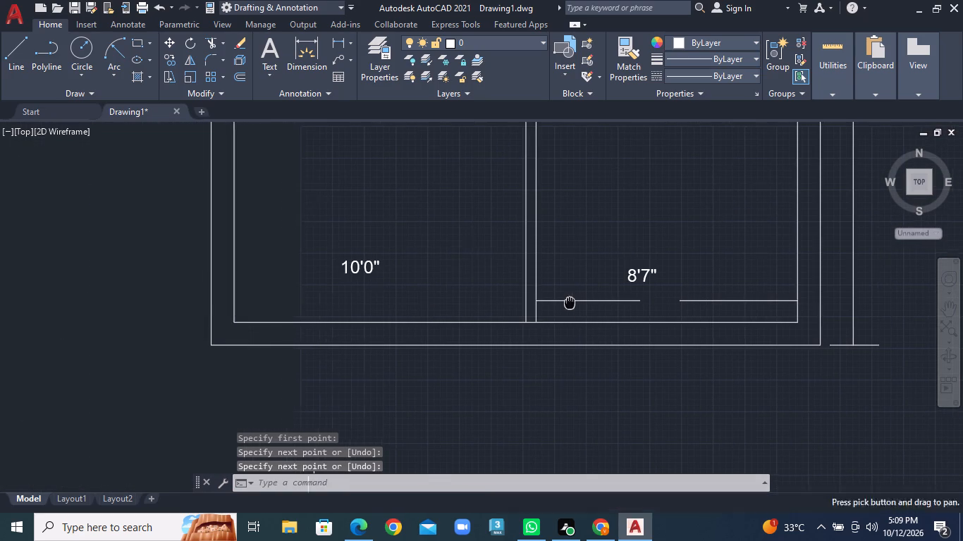
pyautogui.click(7, 64)
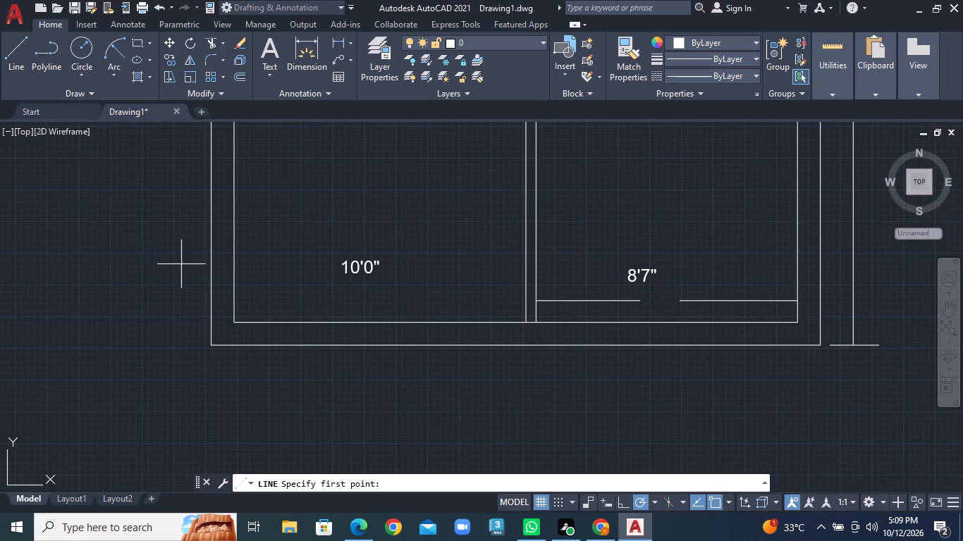
pyautogui.click(236, 287)
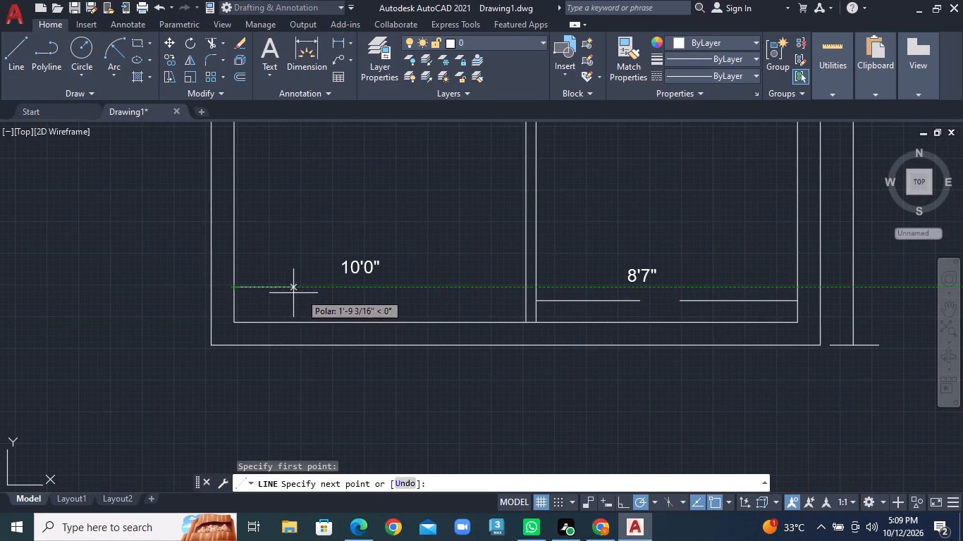
pyautogui.click(343, 292)
pyautogui.rightClick(343, 292)
pyautogui.click(351, 297)
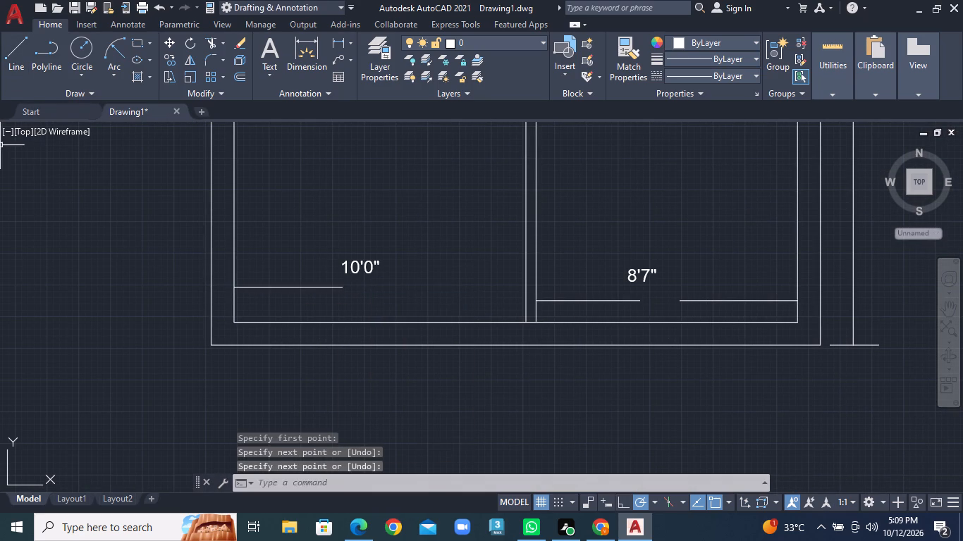
pyautogui.click(15, 64)
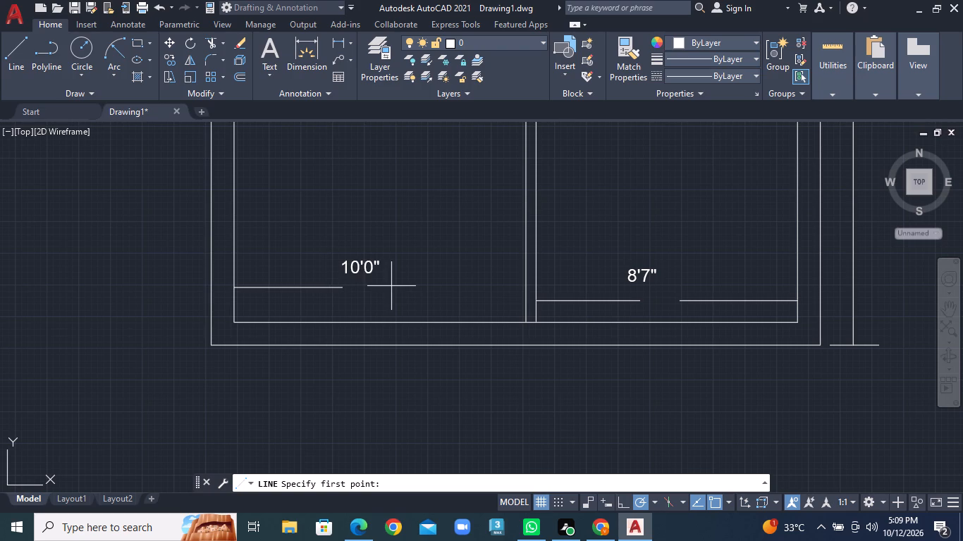
pyautogui.click(396, 289)
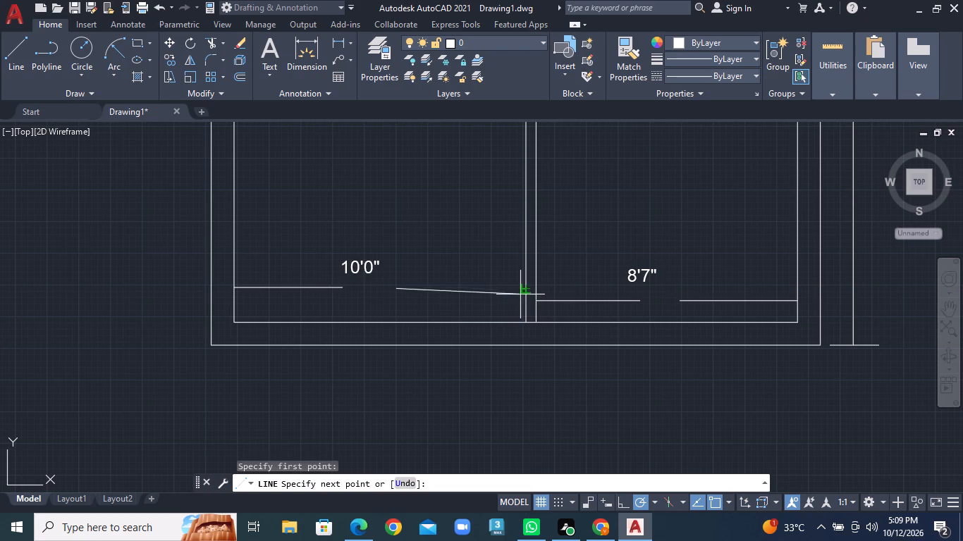
pyautogui.click(522, 294)
pyautogui.rightClick(522, 294)
pyautogui.click(544, 300)
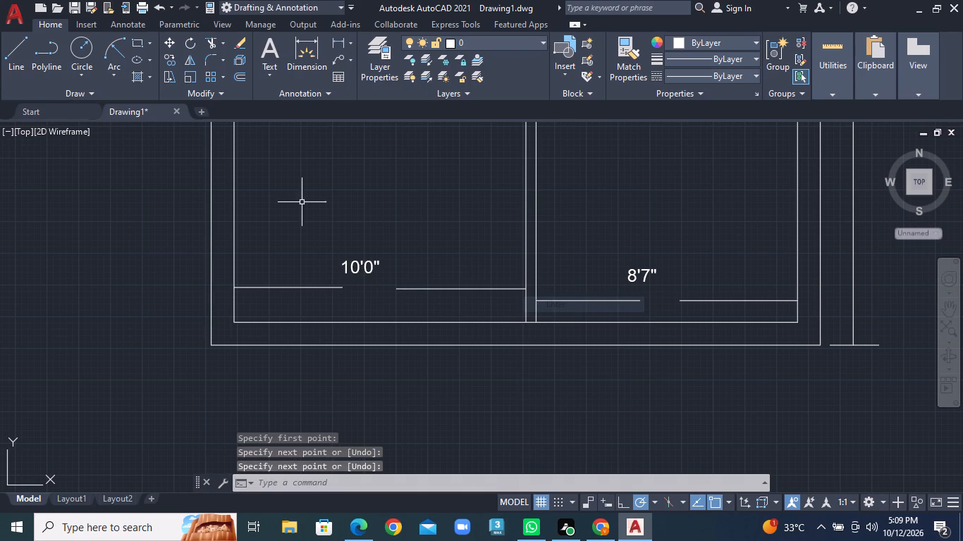
# Move the 10'0" text down into the gap of the living room's dimension line.
pyautogui.click(170, 42)
pyautogui.click(352, 268)
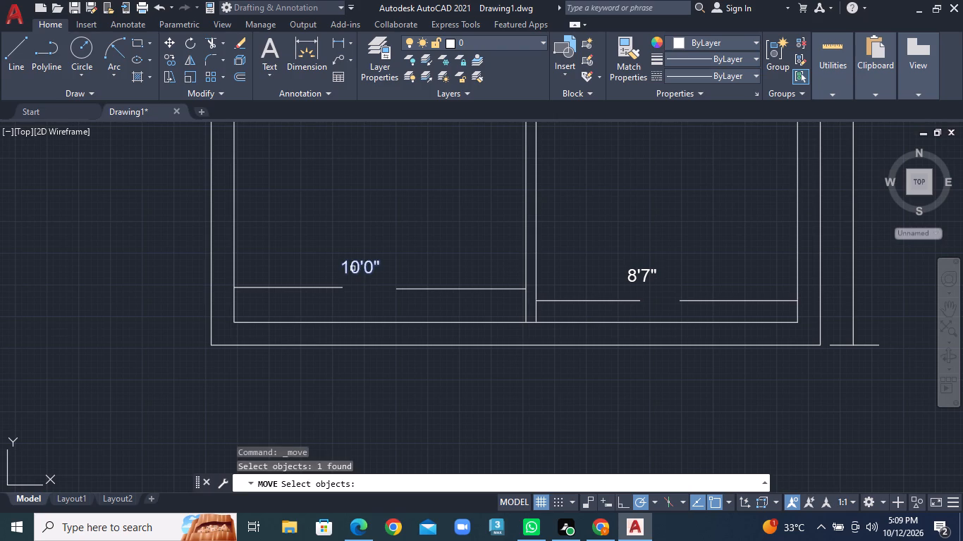
pyautogui.rightClick(352, 268)
pyautogui.click(361, 268)
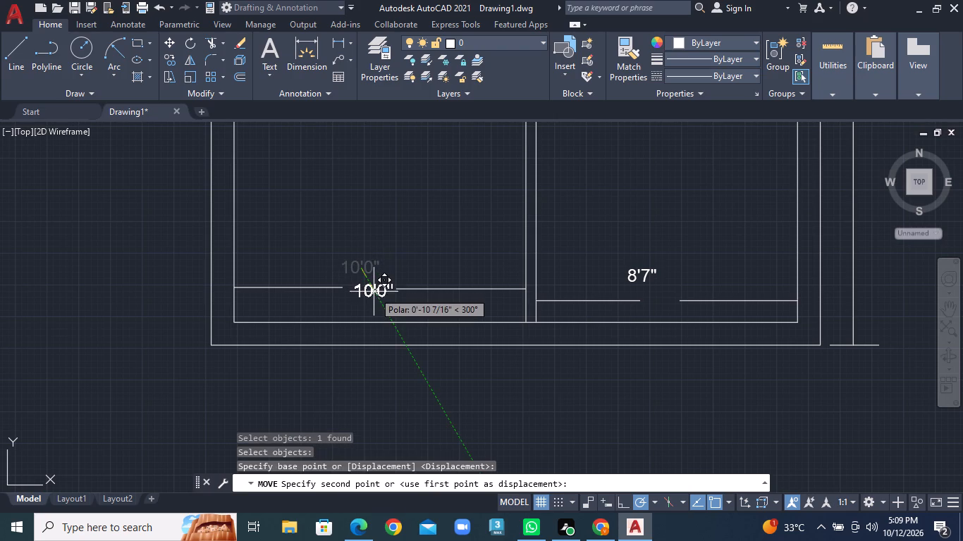
pyautogui.click(374, 292)
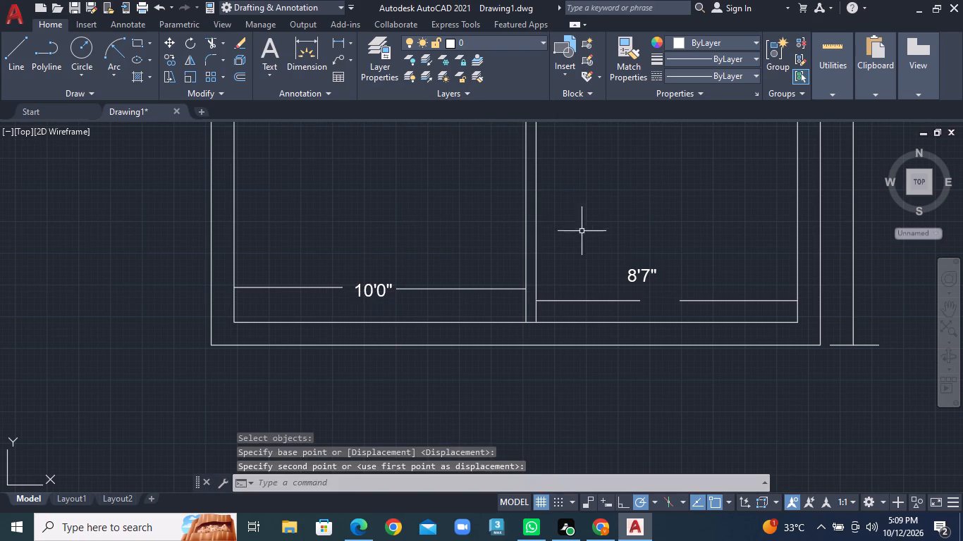
# Move the 8'7" text down into the gap of the balcony's dimension line.
pyautogui.click(635, 273)
pyautogui.rightClick(635, 273)
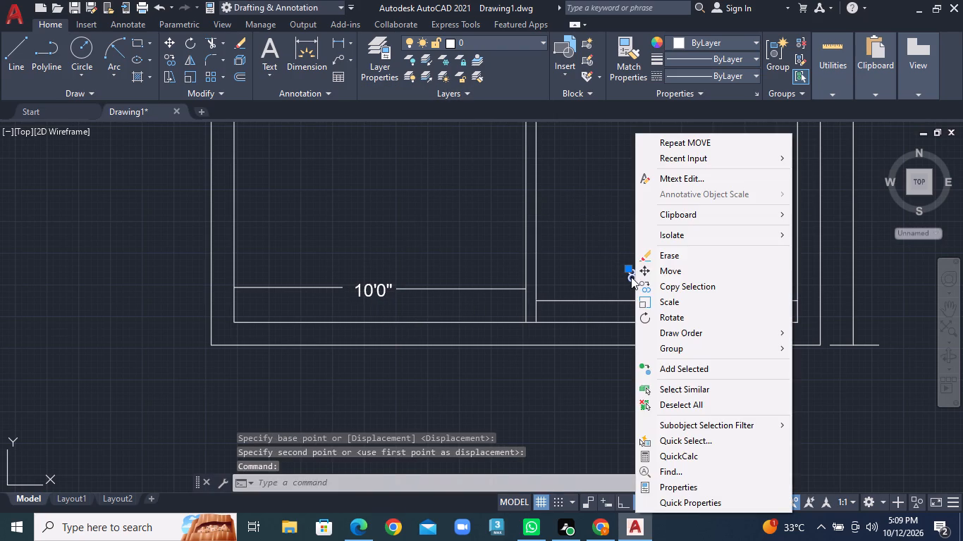
pyautogui.click(656, 272)
pyautogui.click(647, 272)
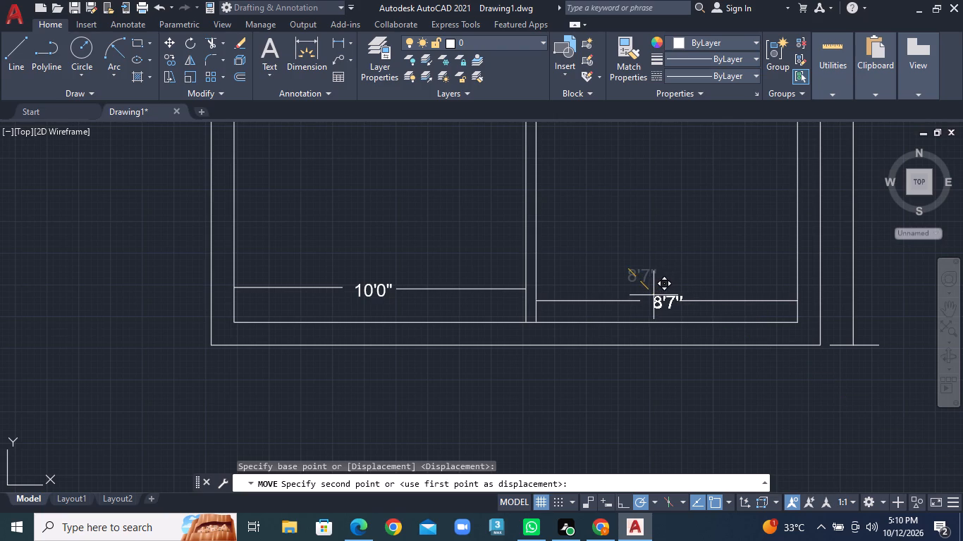
pyautogui.click(651, 295)
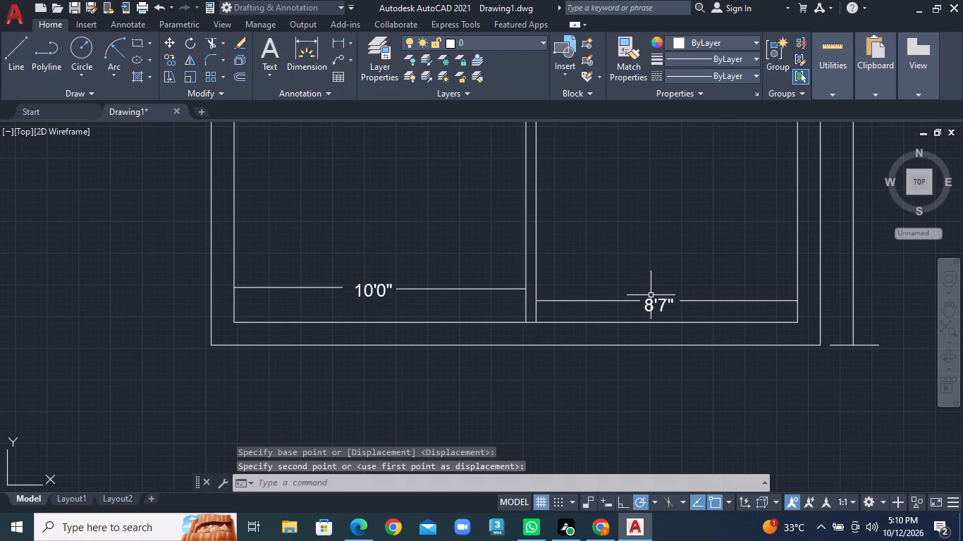
# Rotate the balcony's 18'7" text 90 degrees so it reads vertically.
pyautogui.scroll(-2, 501, 264)
pyautogui.moveTo(493, 262); pyautogui.dragTo(433, 327, button='middle')
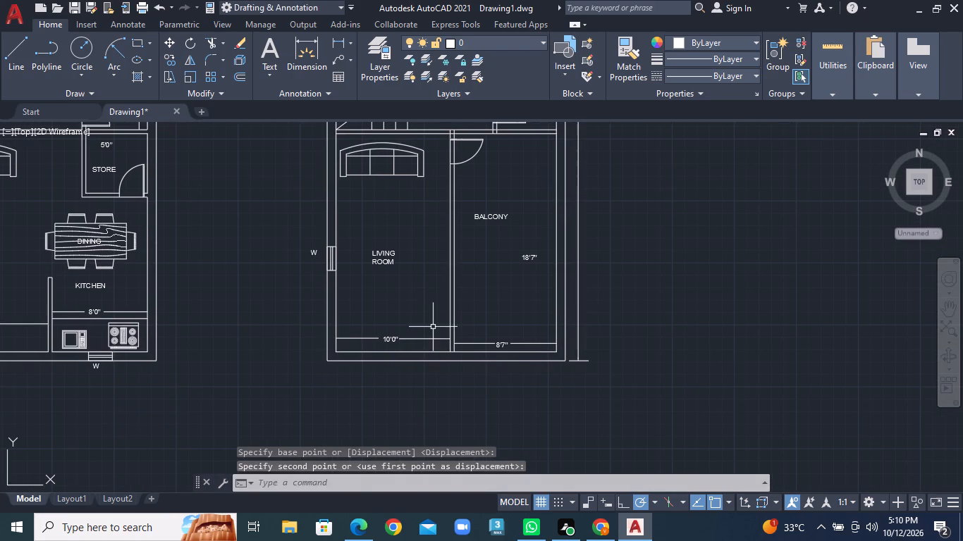
pyautogui.scroll(1, 509, 259)
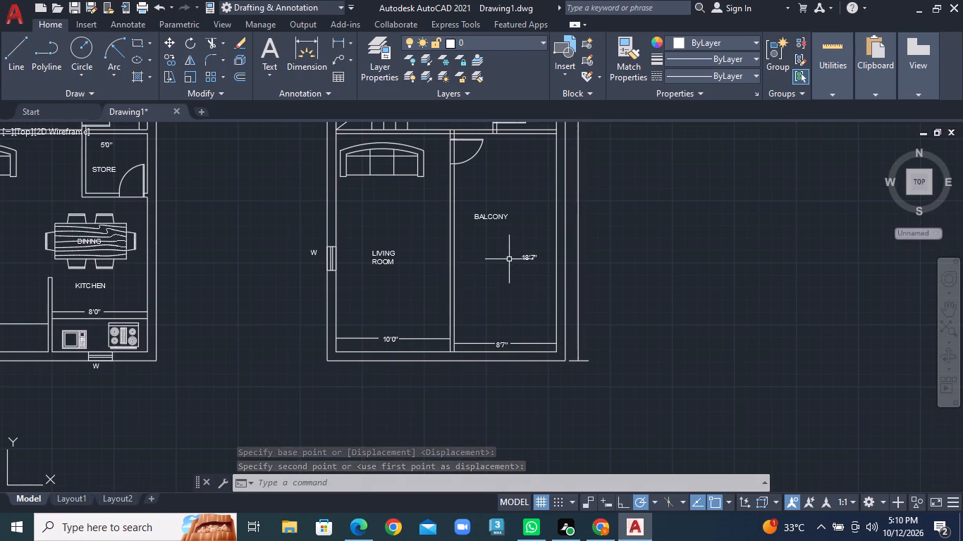
pyautogui.click(535, 258)
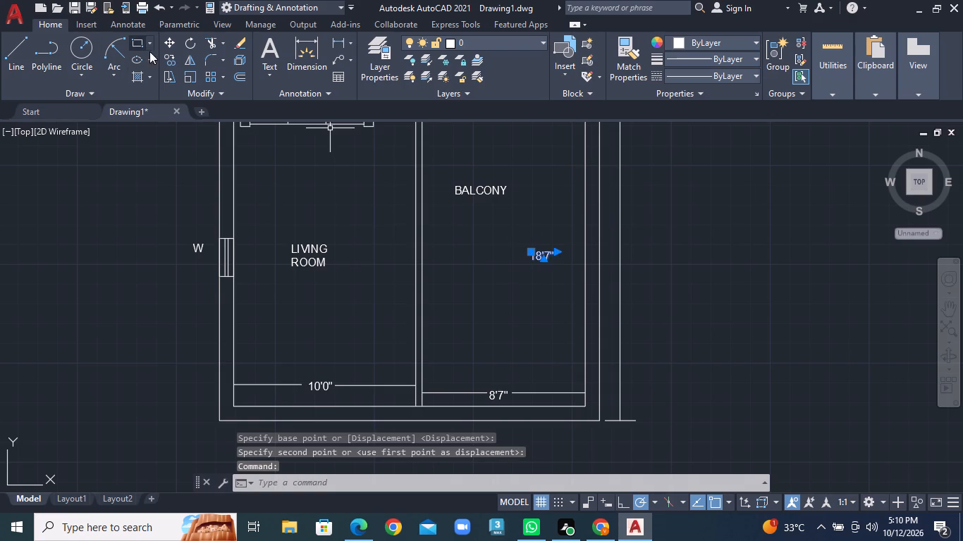
pyautogui.click(185, 46)
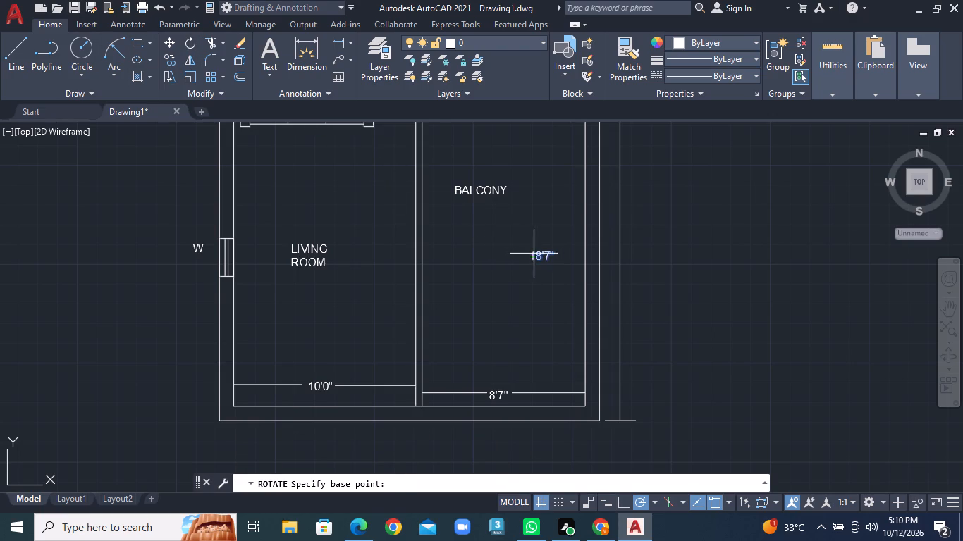
pyautogui.click(534, 254)
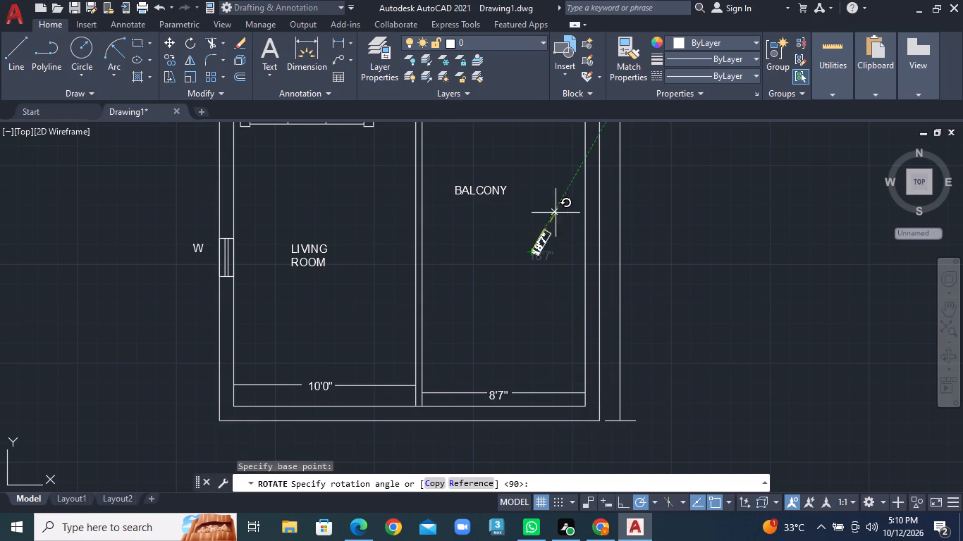
pyautogui.click(534, 192)
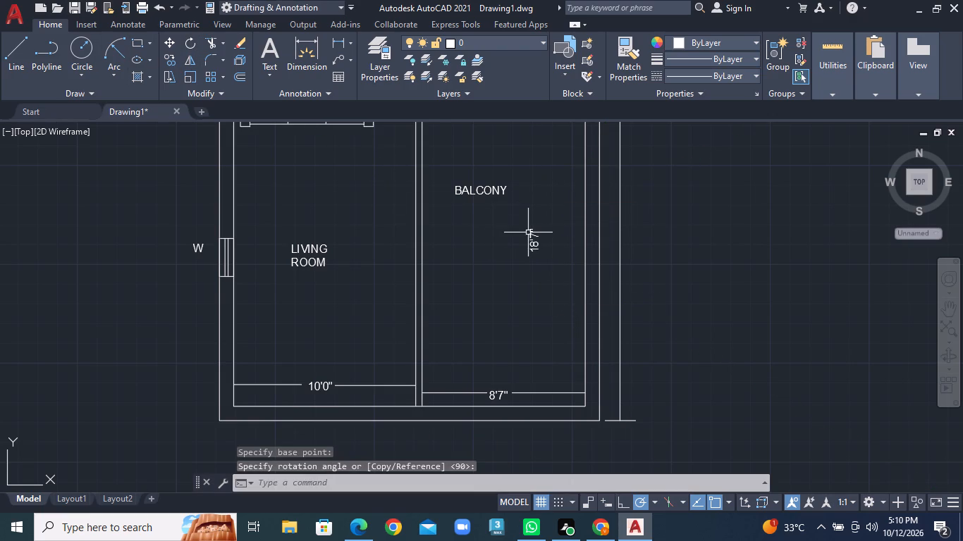
# Draw the balcony's vertical 18'7" dimension line near its outer wall, from the top wall to the 8'7" line, in two segments about 2' apart.
pyautogui.moveTo(525, 251); pyautogui.dragTo(503, 323, button='middle')
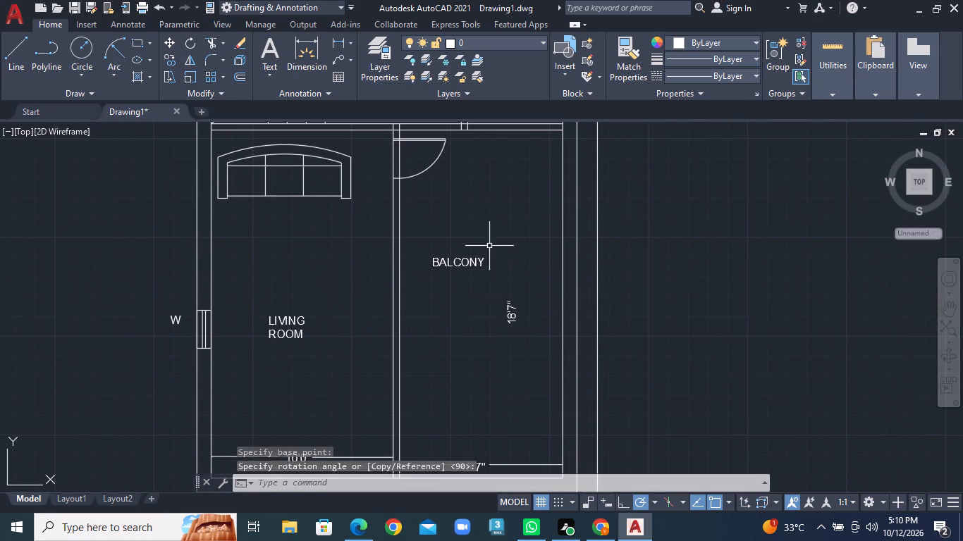
pyautogui.click(6, 53)
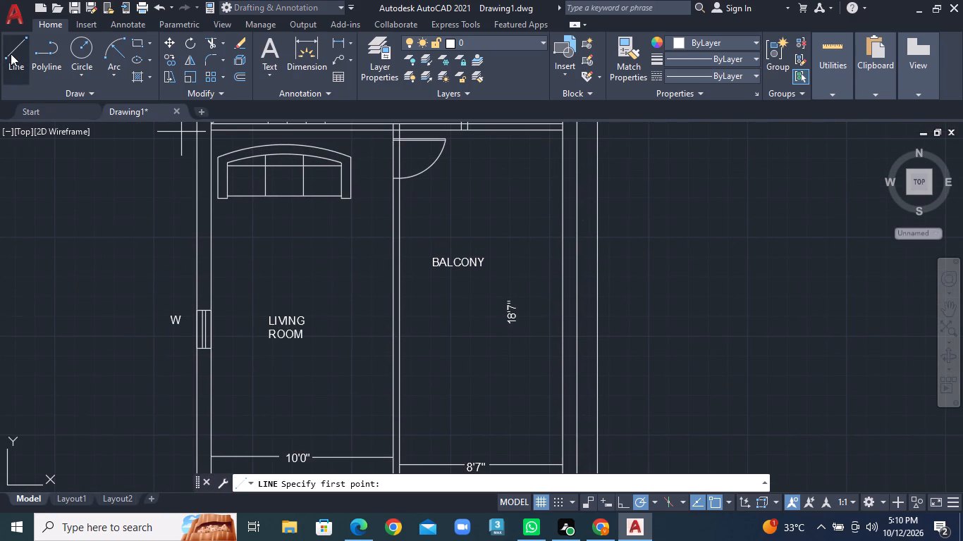
pyautogui.click(542, 131)
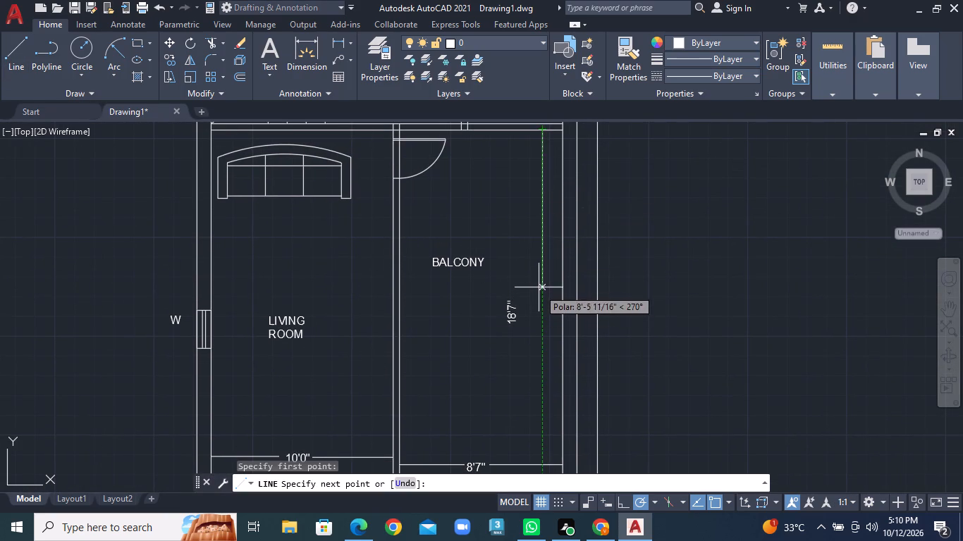
pyautogui.click(541, 282)
pyautogui.rightClick(541, 282)
pyautogui.click(570, 290)
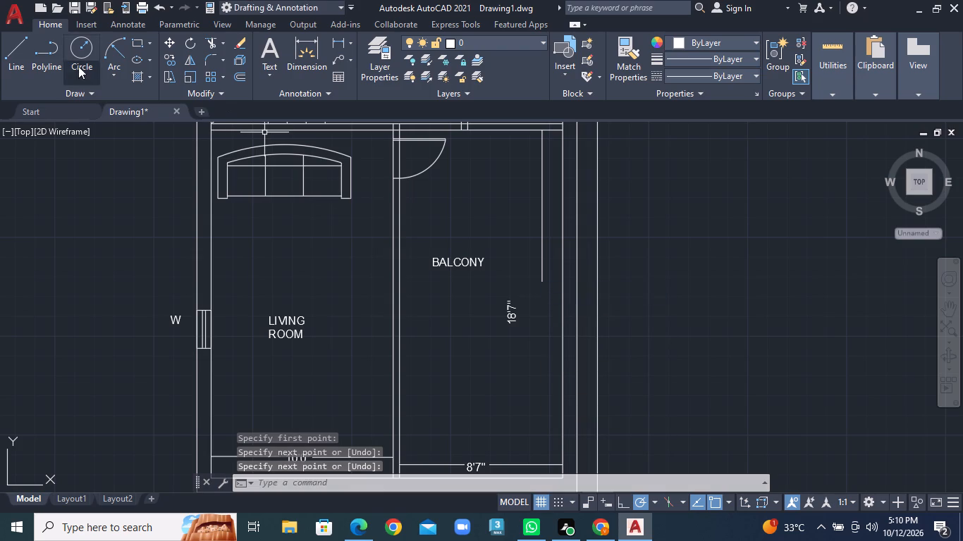
pyautogui.click(21, 59)
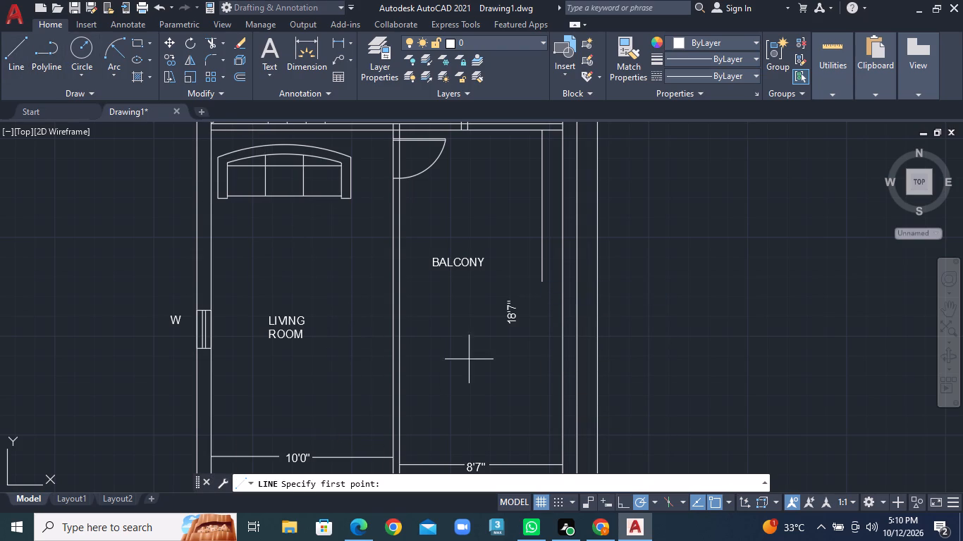
pyautogui.click(539, 324)
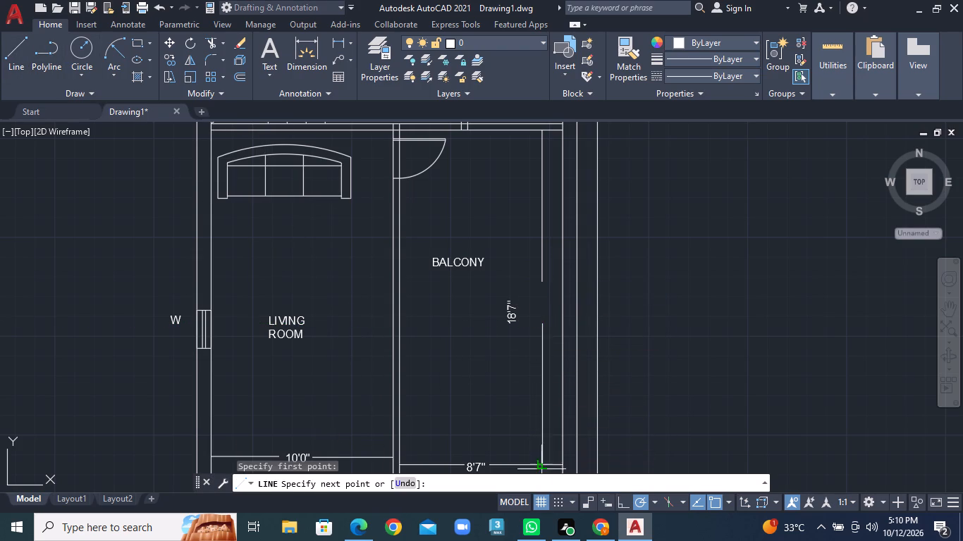
pyautogui.click(541, 465)
pyautogui.rightClick(541, 465)
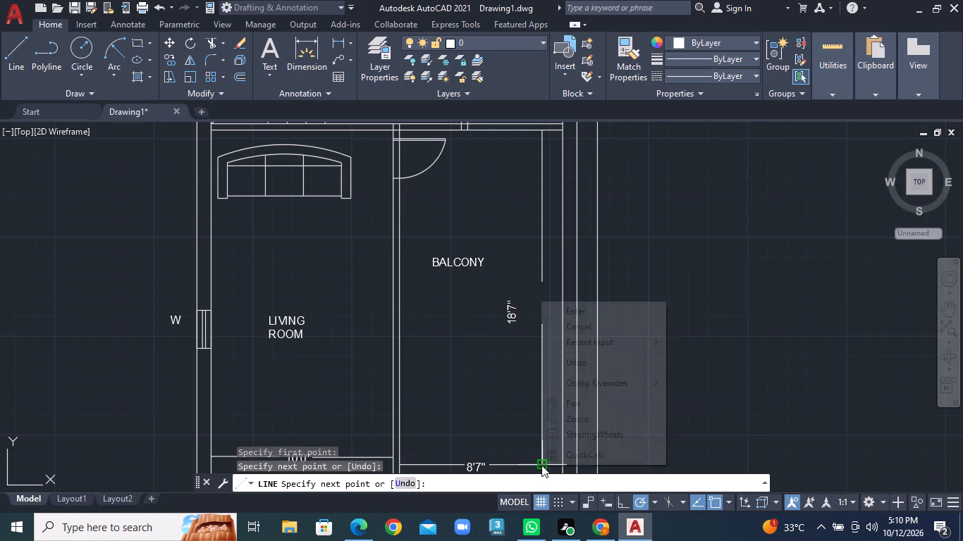
pyautogui.click(572, 307)
# Move the vertical 18'7" text into the gap of the balcony's vertical dimension line.
pyautogui.click(507, 315)
pyautogui.rightClick(510, 315)
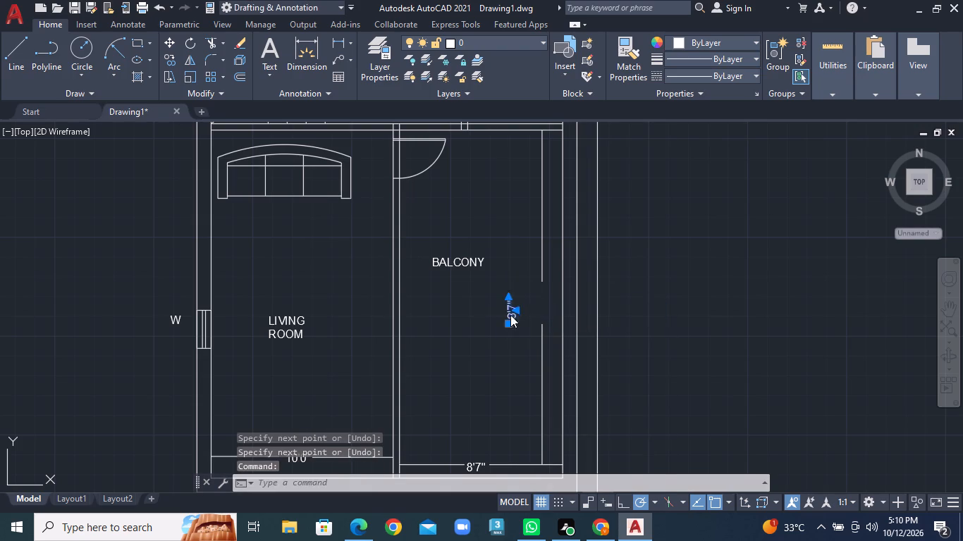
pyautogui.doubleClick(544, 275)
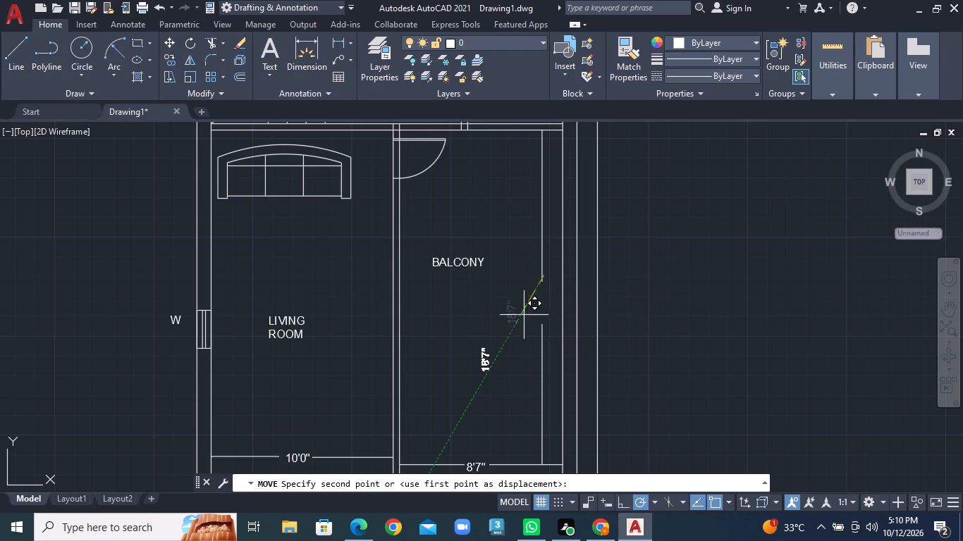
pyautogui.click(572, 265)
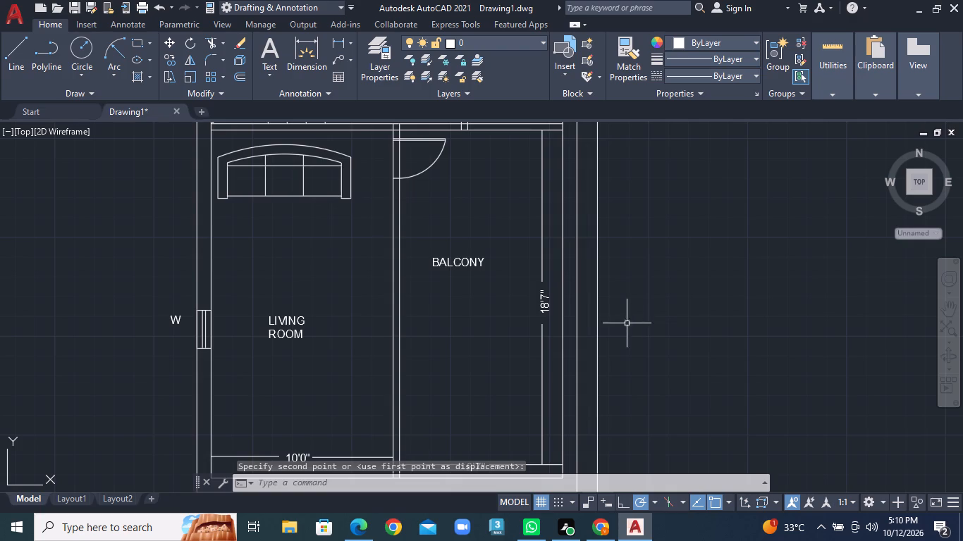
# Rotate the 40'0" text beside the right plan 90 degrees so it reads vertically.
pyautogui.scroll(-1, 611, 308)
pyautogui.moveTo(642, 195); pyautogui.dragTo(557, 354, button='middle')
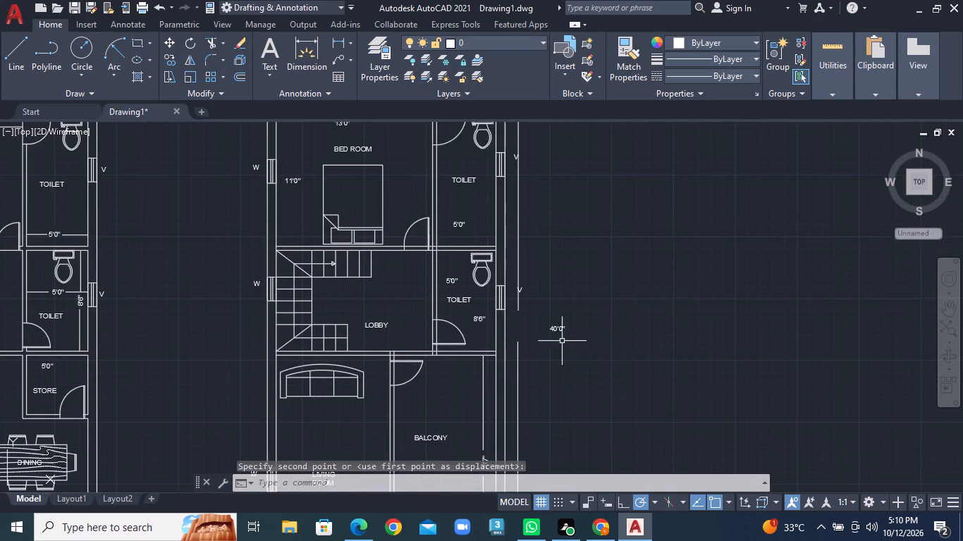
pyautogui.scroll(1, 560, 328)
pyautogui.click(558, 332)
pyautogui.rightClick(558, 332)
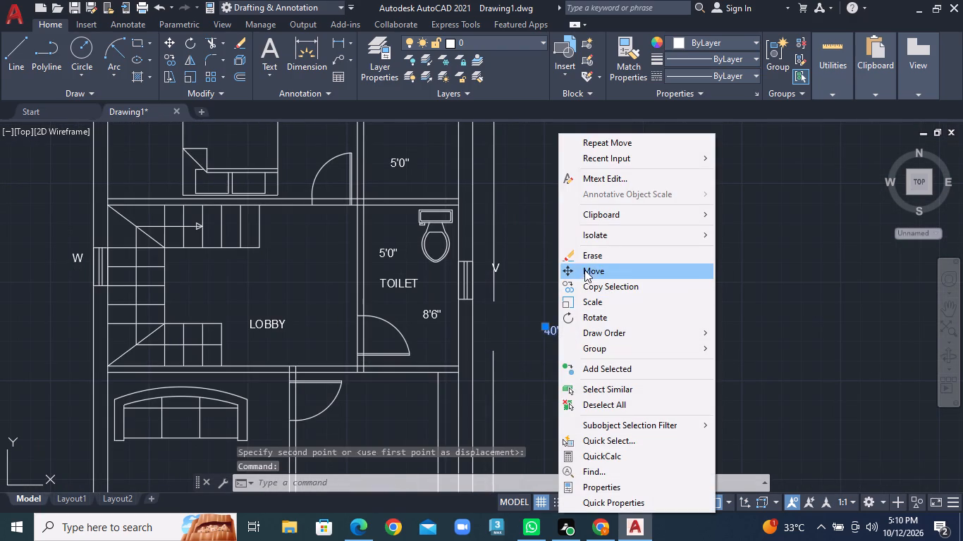
pyautogui.click(593, 312)
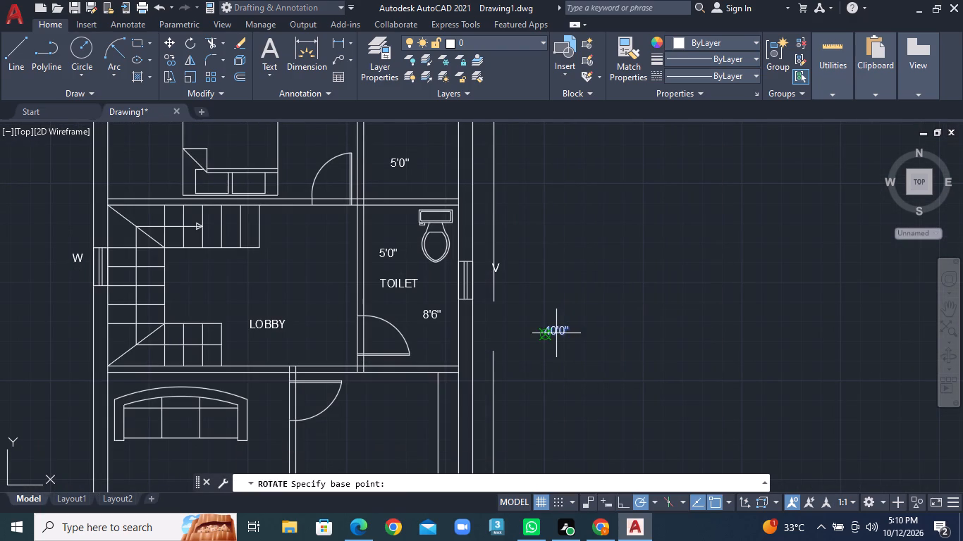
pyautogui.click(556, 333)
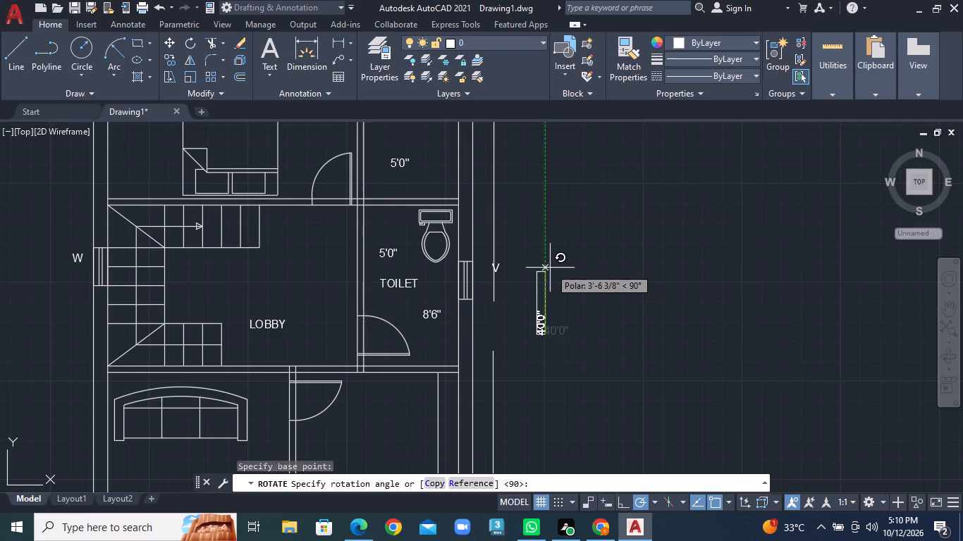
pyautogui.click(550, 268)
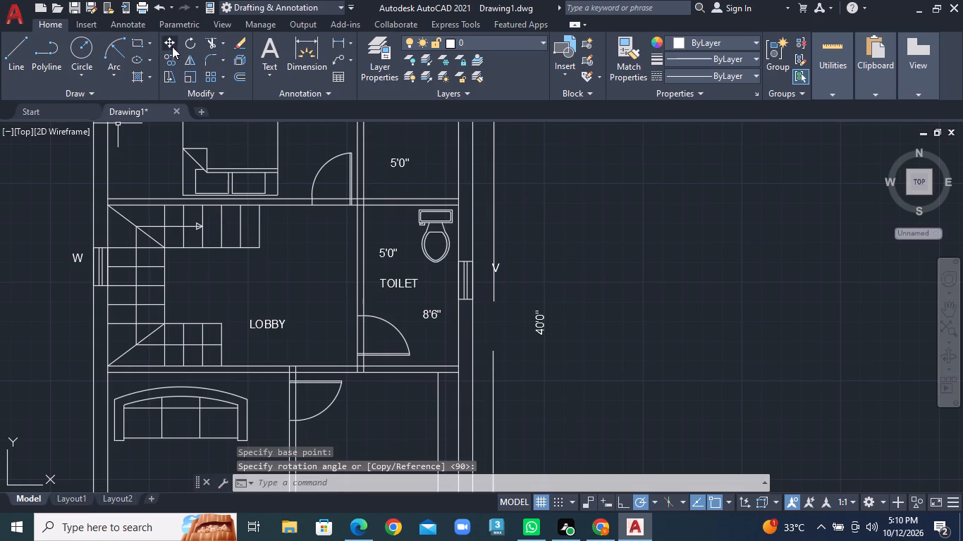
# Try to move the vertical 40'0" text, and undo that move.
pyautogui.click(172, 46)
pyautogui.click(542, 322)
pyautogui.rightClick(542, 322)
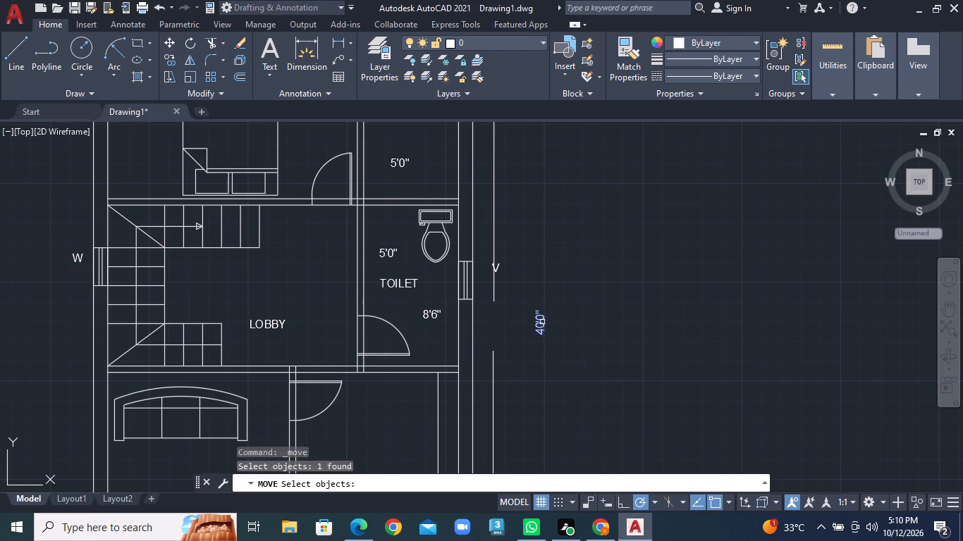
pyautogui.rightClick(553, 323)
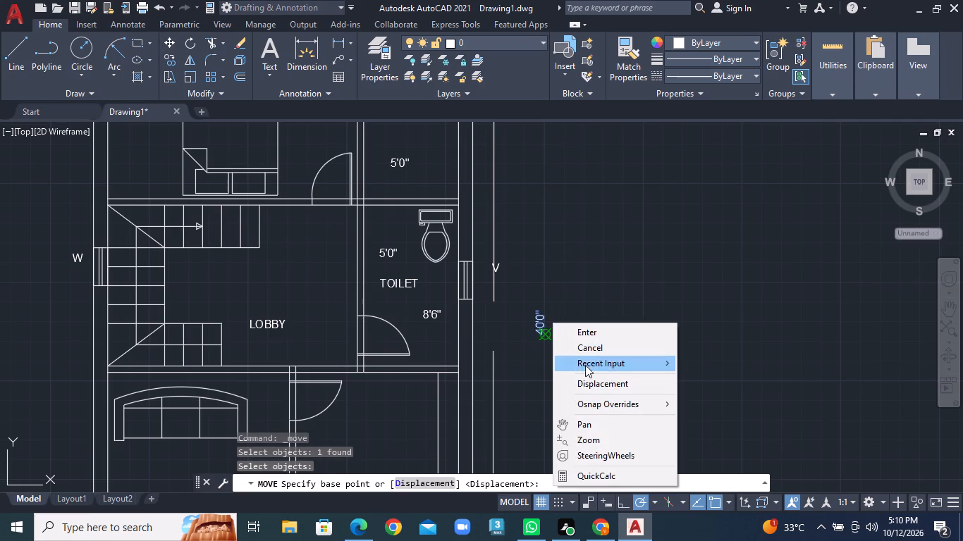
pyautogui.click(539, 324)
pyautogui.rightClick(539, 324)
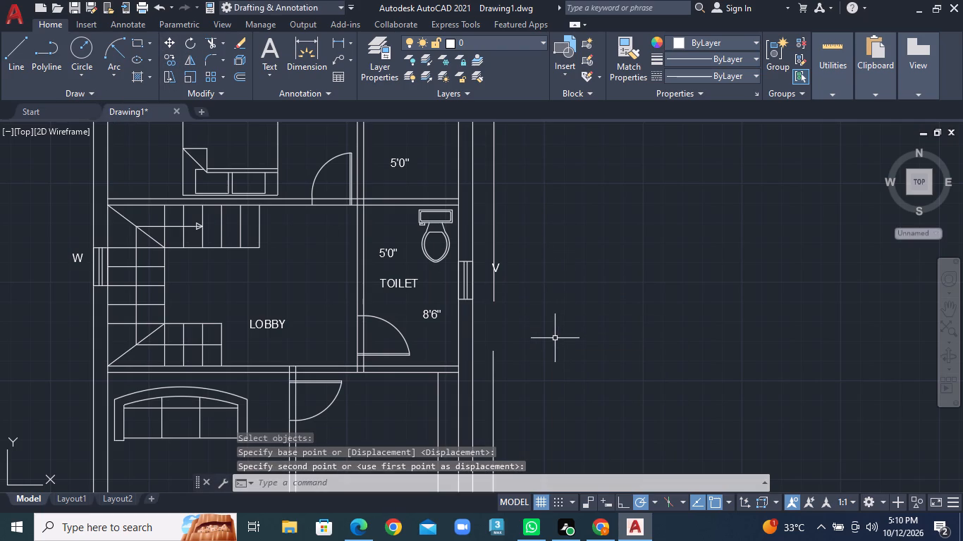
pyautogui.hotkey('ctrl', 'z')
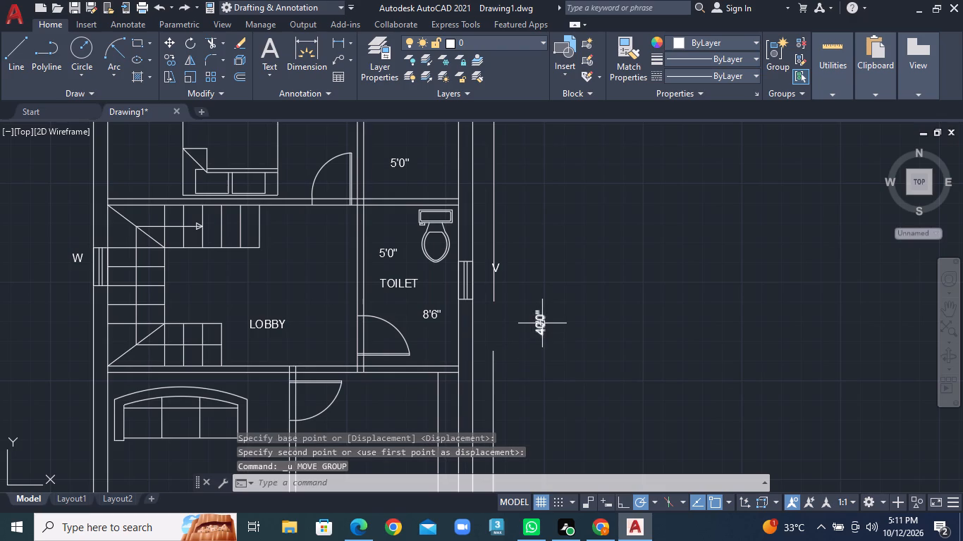
# Move the vertical 40'0" text into the gap of the right plan's overall vertical dimension line.
pyautogui.click(542, 323)
pyautogui.rightClick(542, 323)
pyautogui.click(583, 275)
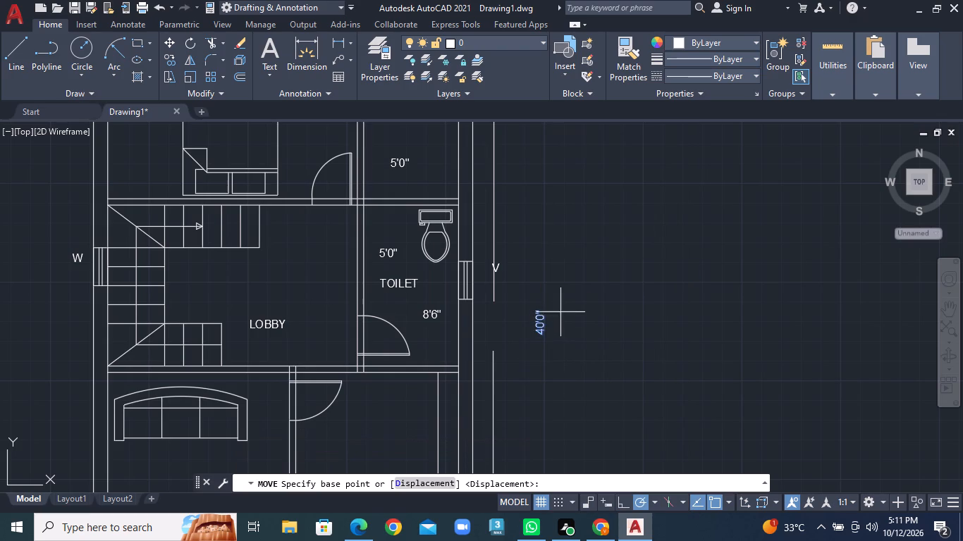
pyautogui.doubleClick(545, 320)
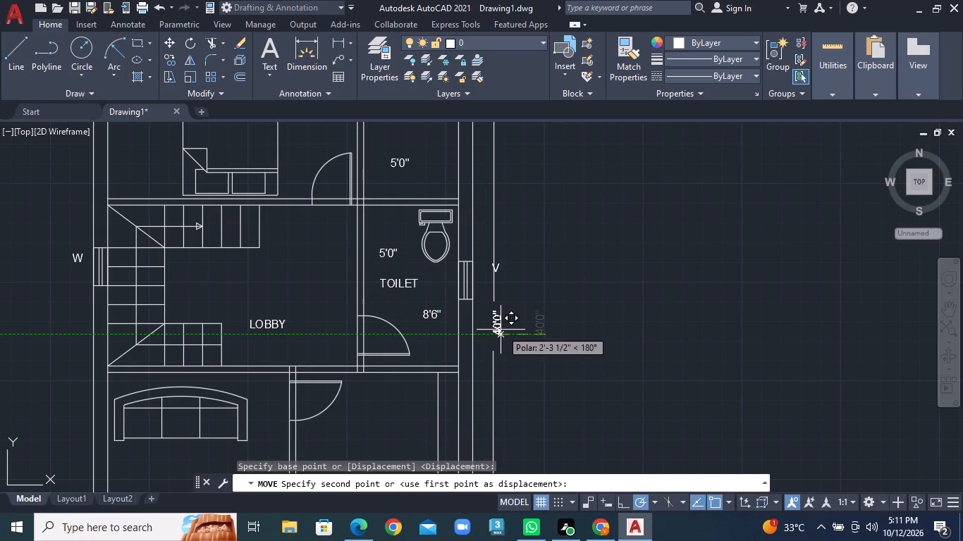
pyautogui.click(498, 330)
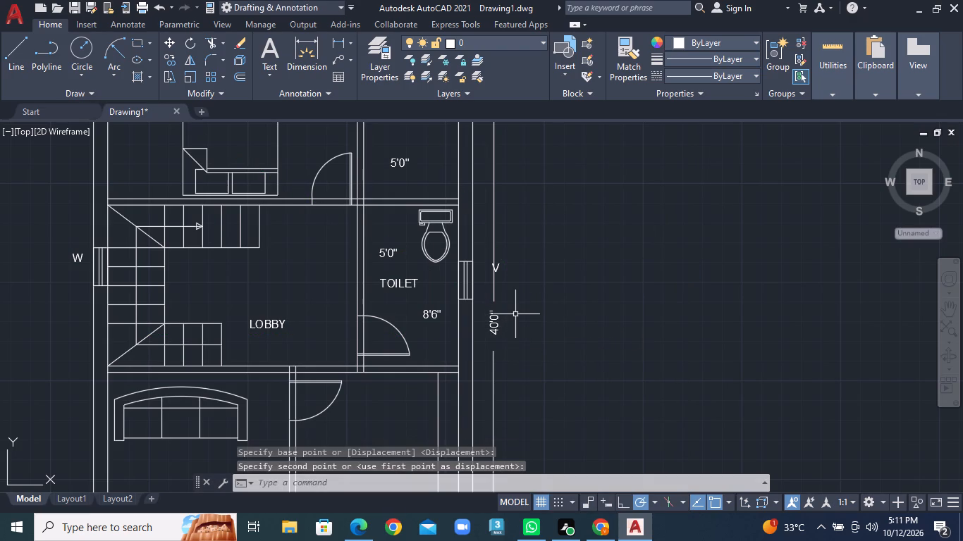
# Move the V mark of the toilet beside the lobby off the 40'0" dimension line, next to its window.
pyautogui.click(498, 268)
pyautogui.rightClick(498, 268)
pyautogui.click(534, 275)
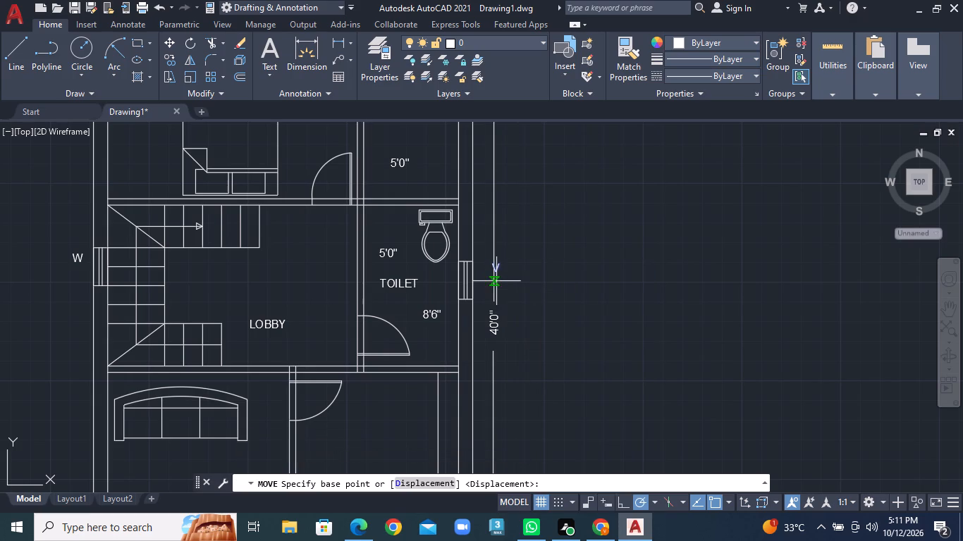
pyautogui.click(495, 273)
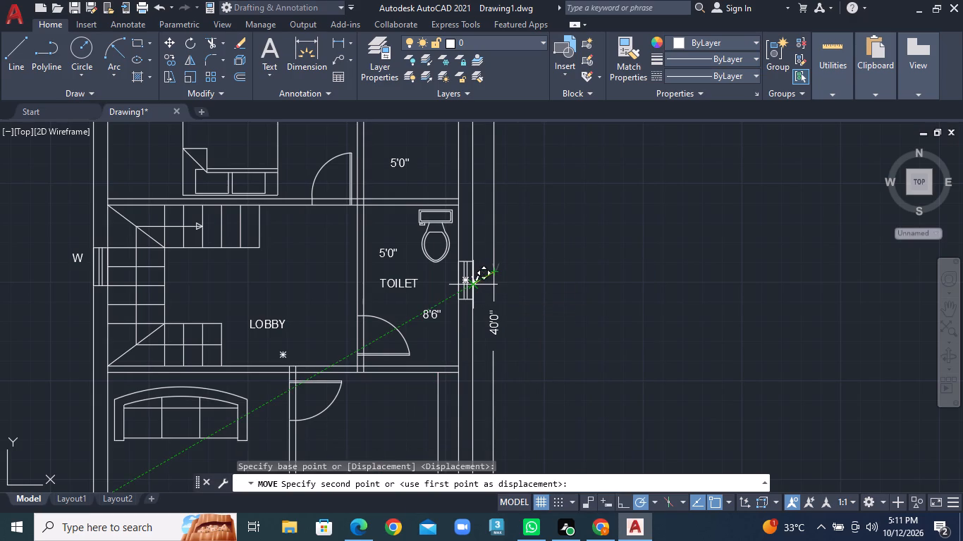
pyautogui.click(479, 282)
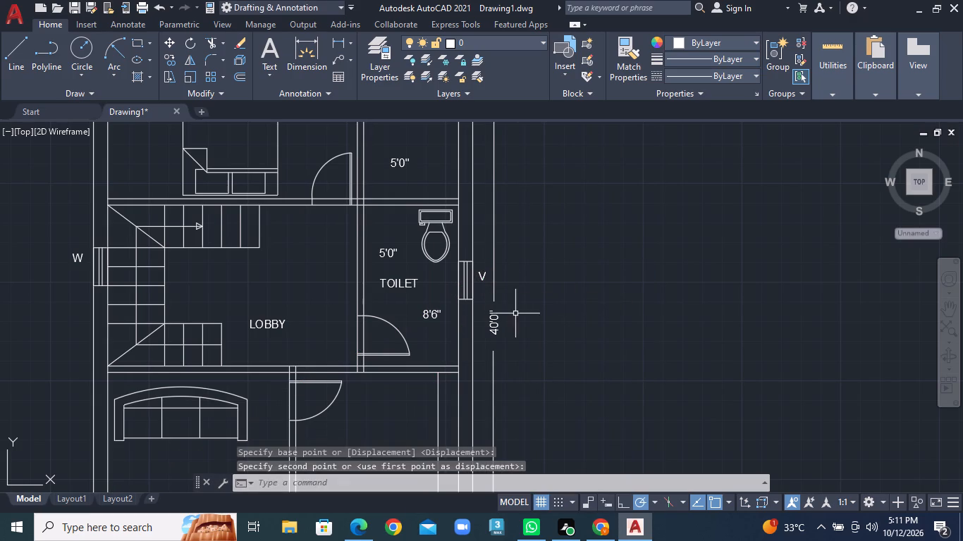
# Move the V mark of the toilet beside the right plan's bedroom off the vertical dimension line, against its window.
pyautogui.scroll(-1, 516, 313)
pyautogui.scroll(1, 526, 141)
pyautogui.moveTo(503, 150); pyautogui.dragTo(565, 257, button='middle')
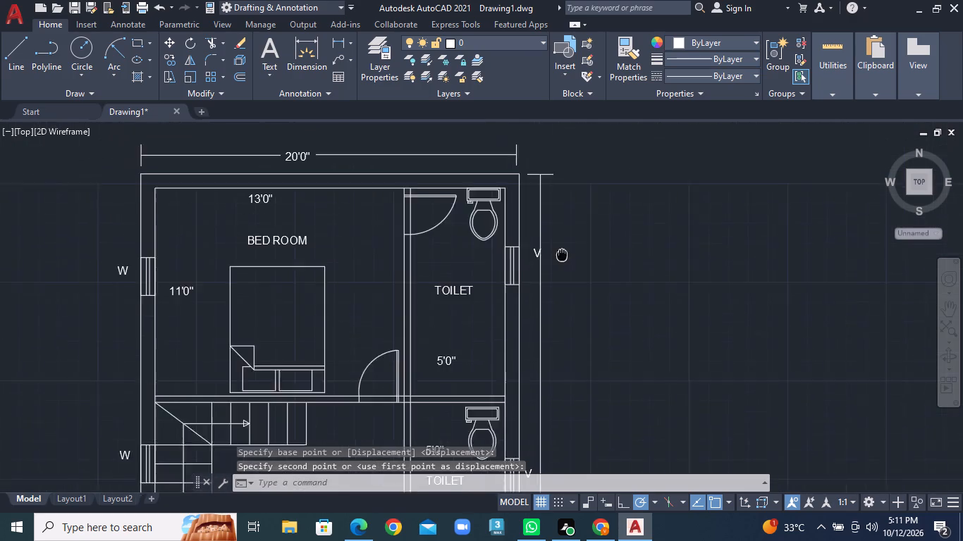
pyautogui.moveTo(565, 257); pyautogui.dragTo(580, 294, button='middle')
pyautogui.scroll(1, 579, 294)
pyautogui.click(550, 301)
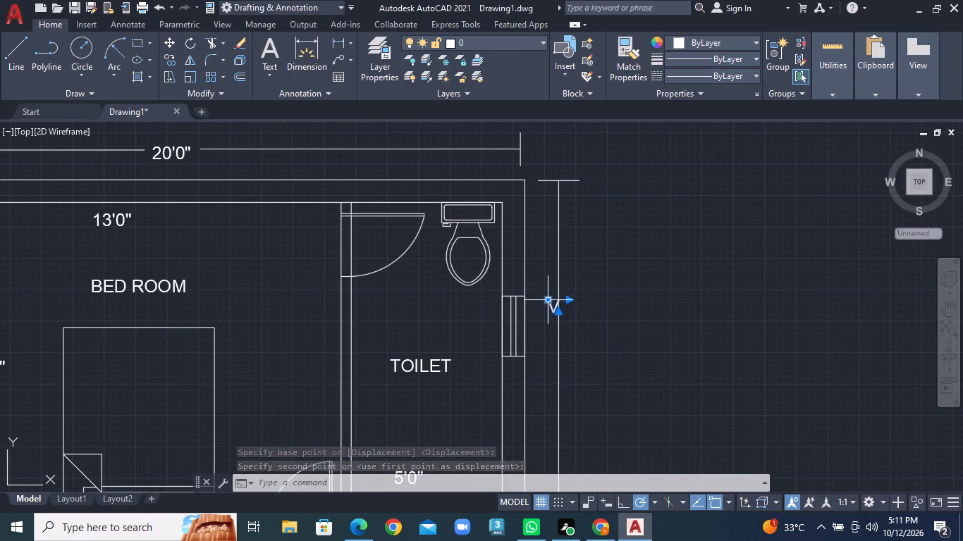
pyautogui.scroll(1, 550, 301)
pyautogui.rightClick(550, 301)
pyautogui.click(582, 278)
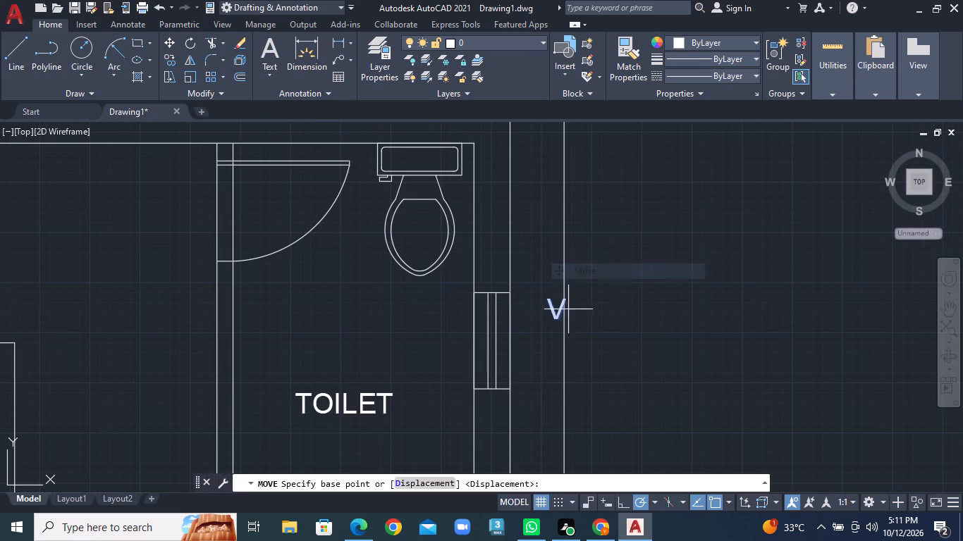
pyautogui.click(552, 306)
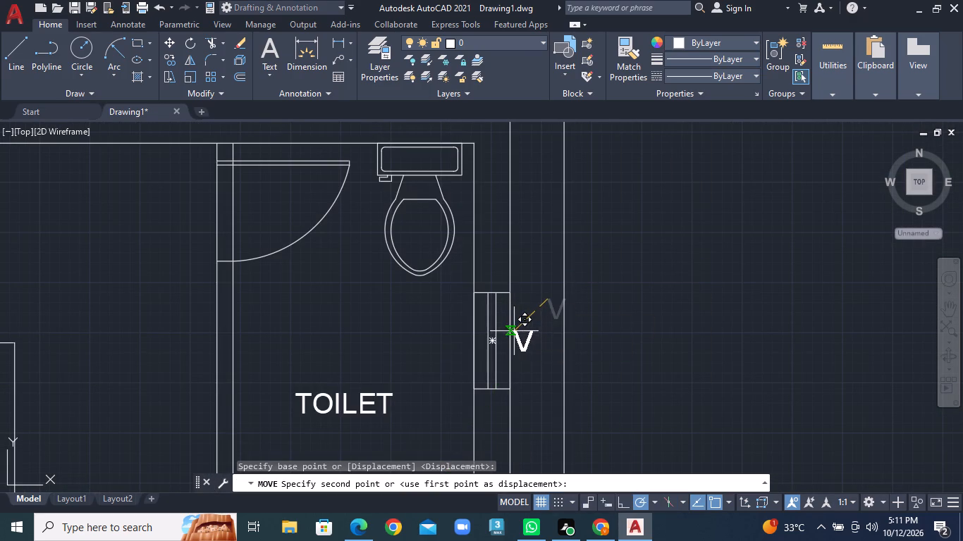
pyautogui.click(514, 331)
# Move the W mark of the right plan's bedroom closer to its window.
pyautogui.scroll(-3, 575, 349)
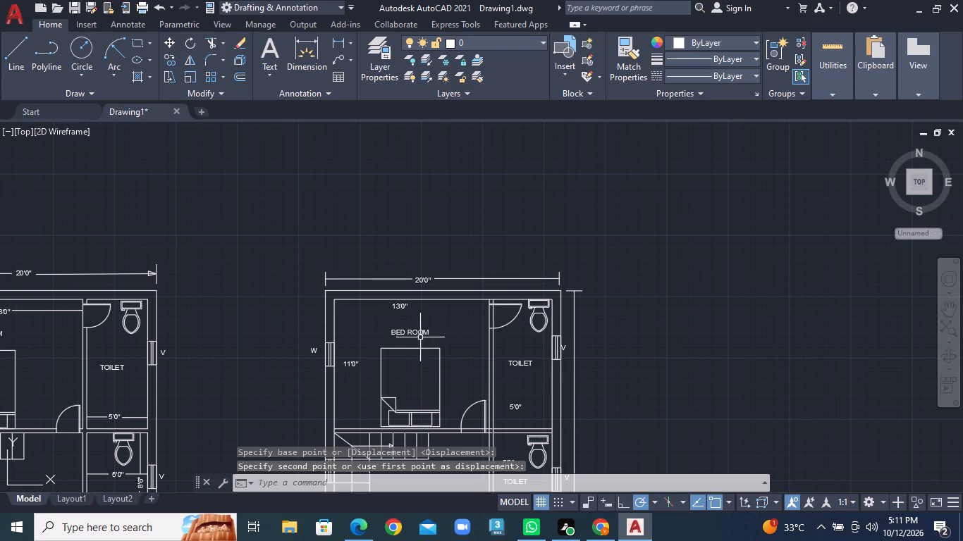
pyautogui.scroll(3, 322, 378)
pyautogui.click(297, 306)
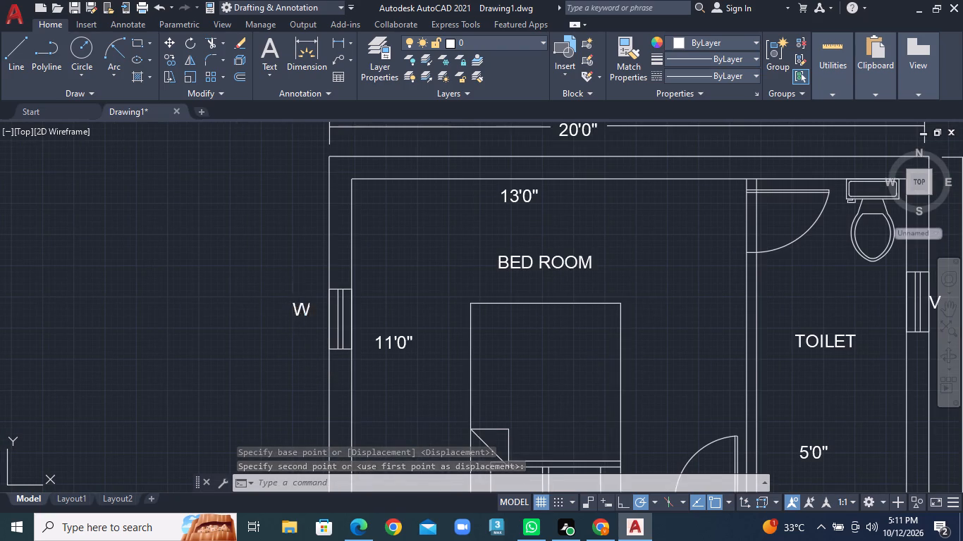
pyautogui.rightClick(297, 306)
pyautogui.click(336, 273)
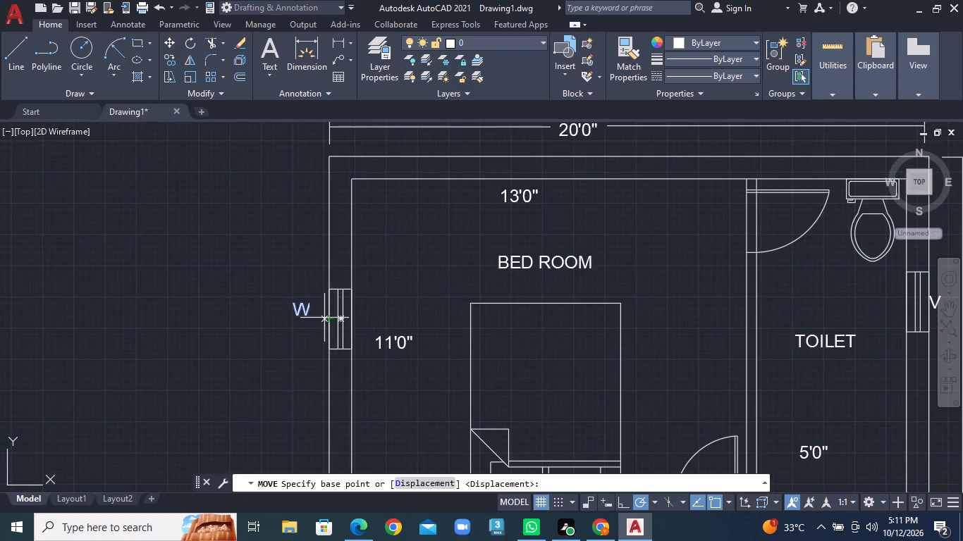
pyautogui.scroll(1, 305, 318)
pyautogui.click(295, 305)
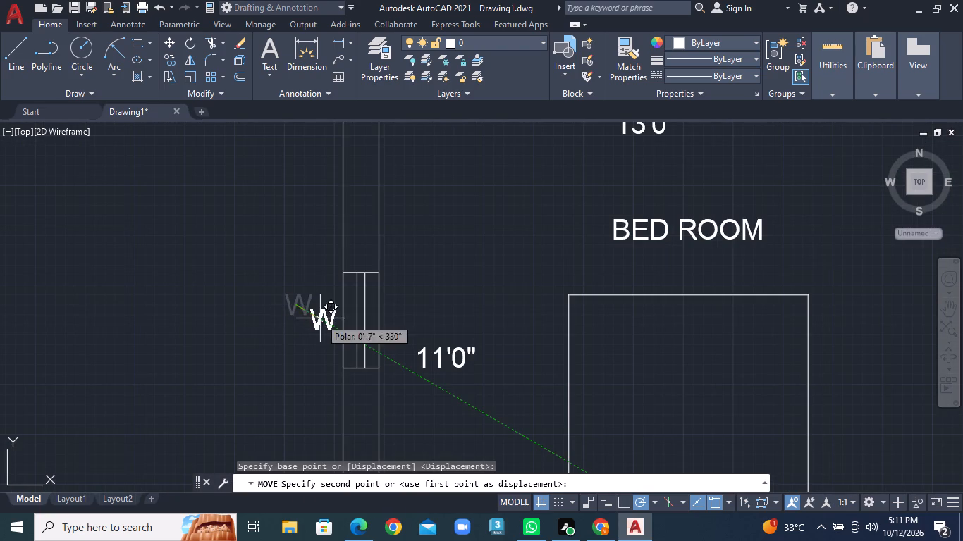
pyautogui.click(320, 318)
# Move the W mark beside the right plan's staircase closer to the staircase window.
pyautogui.scroll(-1, 388, 362)
pyautogui.moveTo(450, 406); pyautogui.dragTo(442, 199, button='middle')
pyautogui.scroll(-1, 418, 368)
pyautogui.moveTo(413, 368); pyautogui.dragTo(410, 292, button='middle')
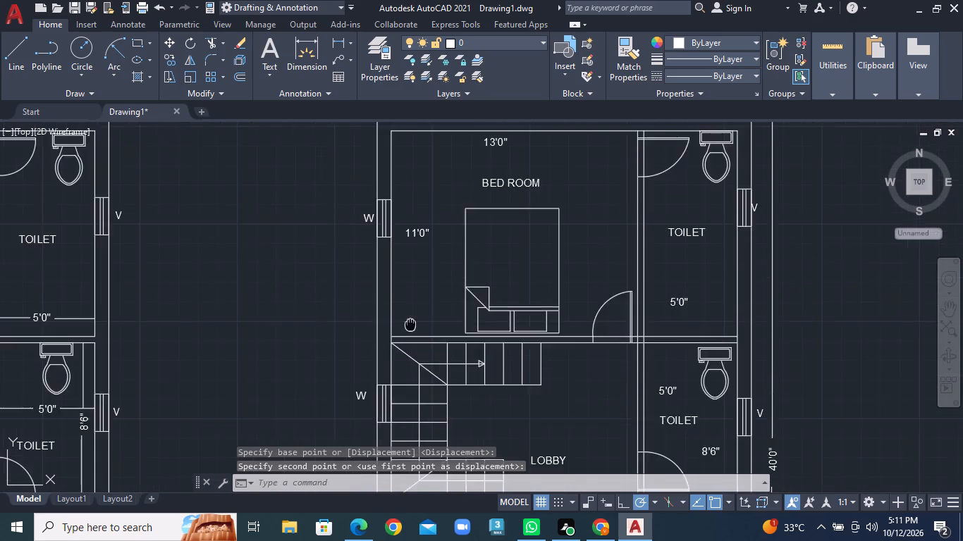
pyautogui.moveTo(410, 292); pyautogui.dragTo(410, 211, button='middle')
pyautogui.scroll(2, 395, 236)
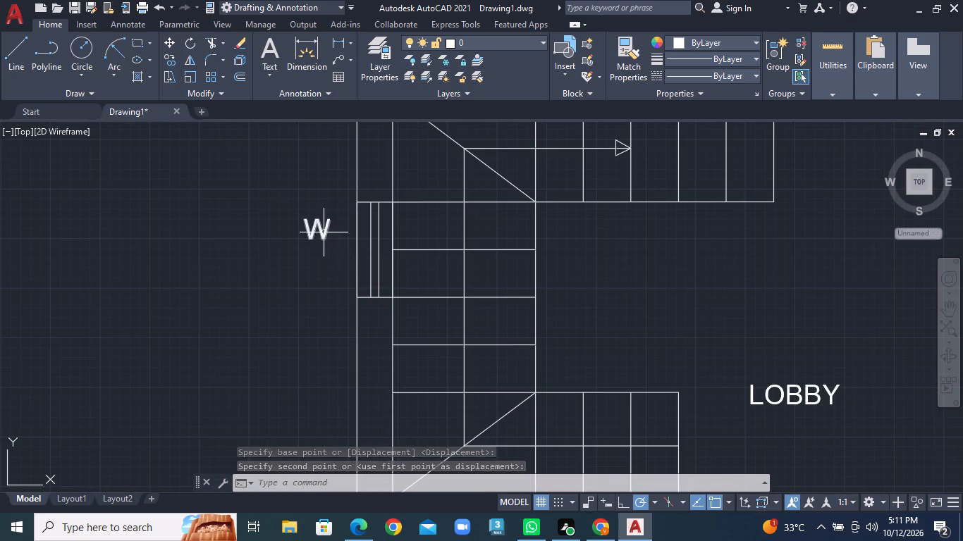
pyautogui.click(324, 232)
pyautogui.scroll(1, 324, 232)
pyautogui.rightClick(324, 232)
pyautogui.click(357, 271)
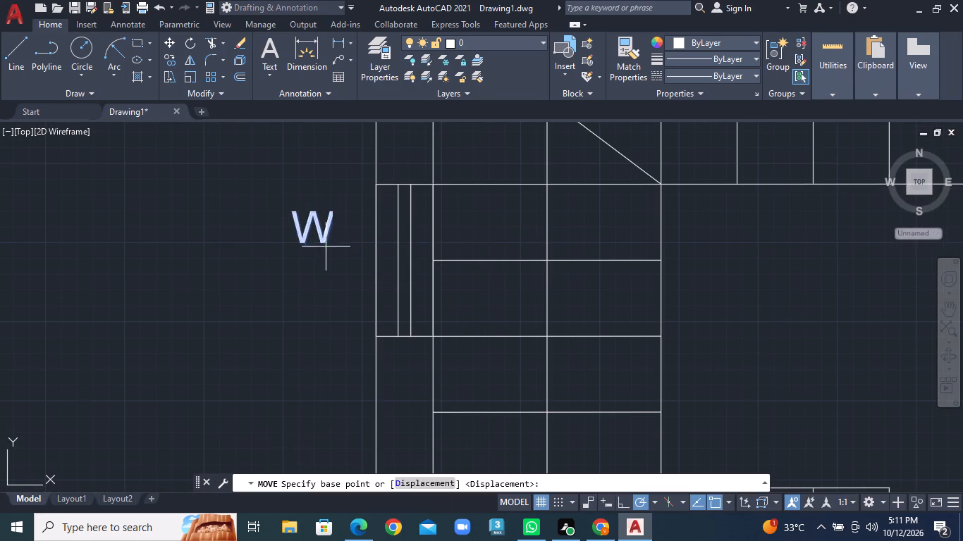
pyautogui.click(321, 232)
pyautogui.click(355, 263)
# Move the W mark of the right plan's living room closer to its window.
pyautogui.scroll(-3, 513, 311)
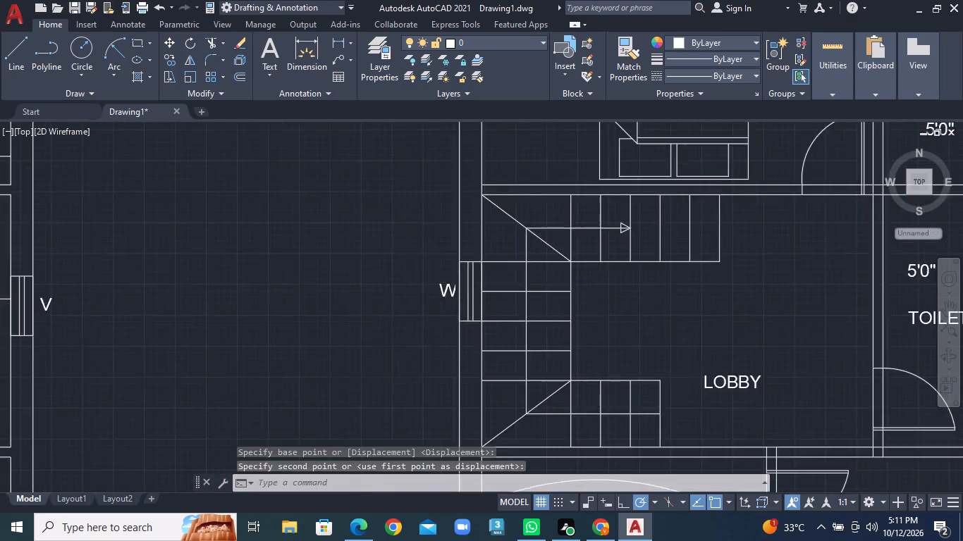
pyautogui.moveTo(532, 371); pyautogui.dragTo(445, 154, button='middle')
pyautogui.moveTo(419, 382); pyautogui.dragTo(412, 220, button='middle')
pyautogui.scroll(1, 345, 215)
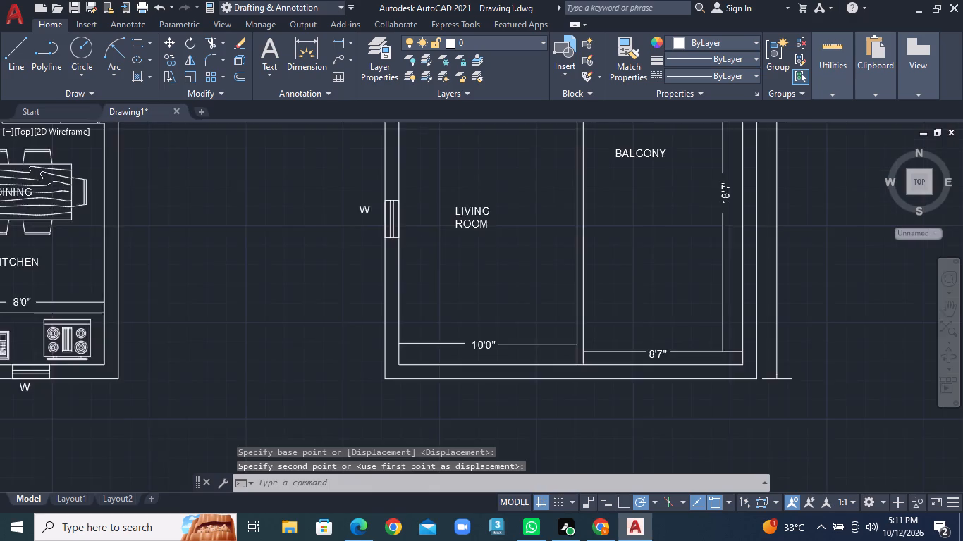
pyautogui.scroll(2, 384, 207)
pyautogui.click(368, 209)
pyautogui.rightClick(368, 209)
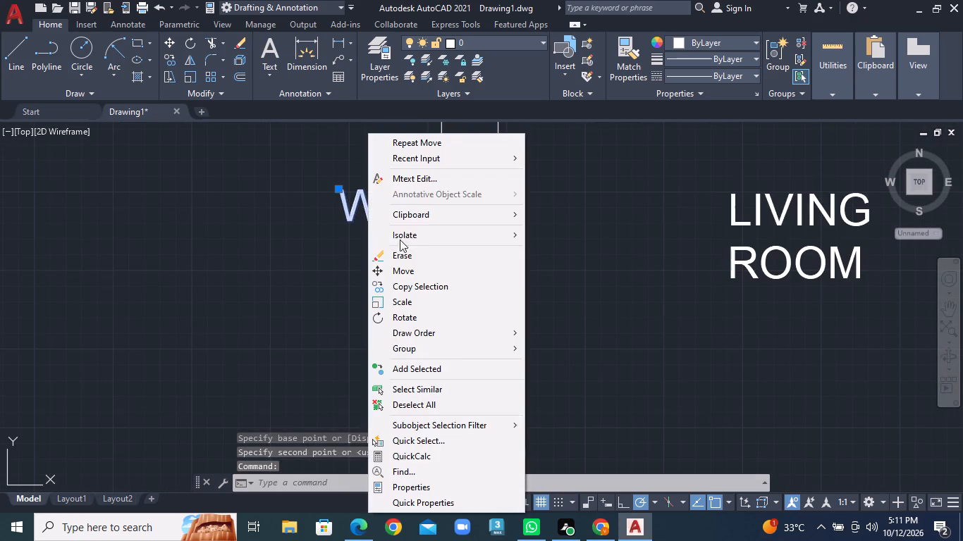
pyautogui.click(405, 272)
pyautogui.click(369, 200)
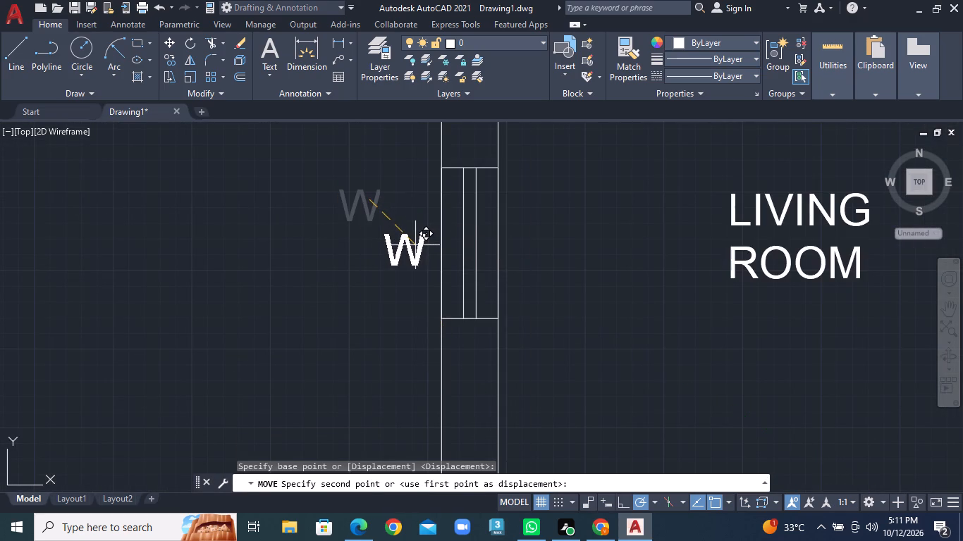
pyautogui.click(420, 248)
# Start a line for the dimensions of the right plan's bedroom.
pyautogui.scroll(-2, 484, 267)
pyautogui.scroll(-2, 560, 301)
pyautogui.moveTo(579, 352); pyautogui.dragTo(453, 296, button='middle')
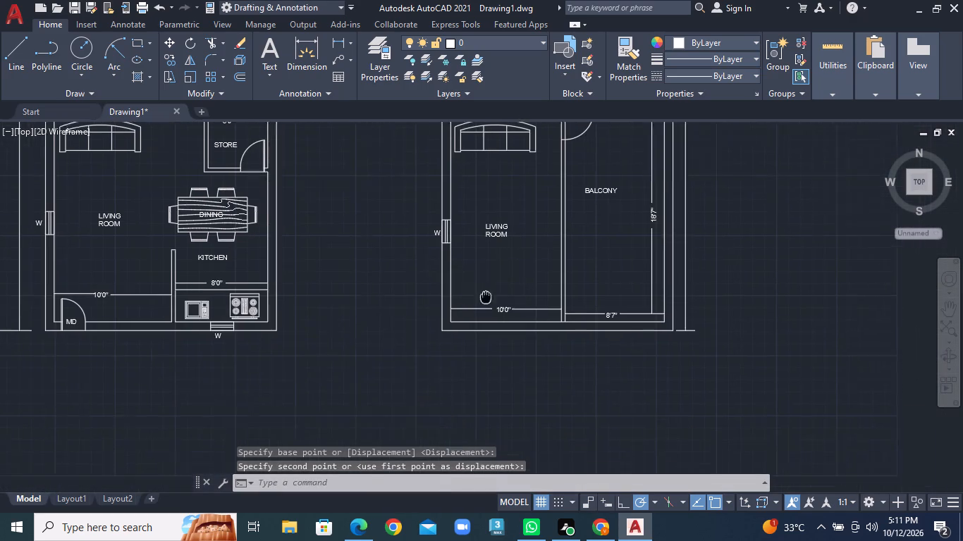
pyautogui.moveTo(453, 296); pyautogui.dragTo(384, 294, button='middle')
pyautogui.moveTo(467, 241); pyautogui.dragTo(459, 371, button='middle')
pyautogui.moveTo(468, 213); pyautogui.dragTo(423, 367, button='middle')
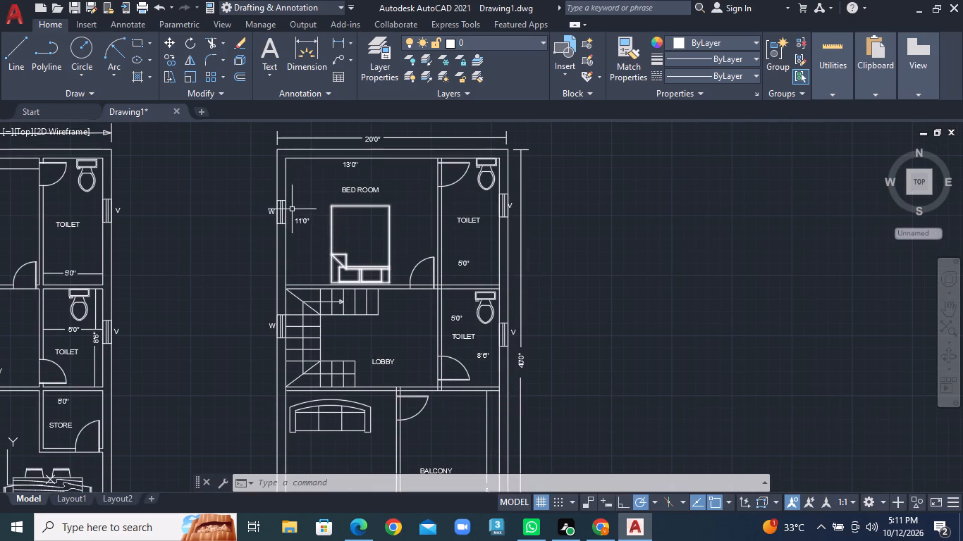
pyautogui.scroll(1, 320, 192)
pyautogui.moveTo(320, 192); pyautogui.dragTo(313, 281, button='middle')
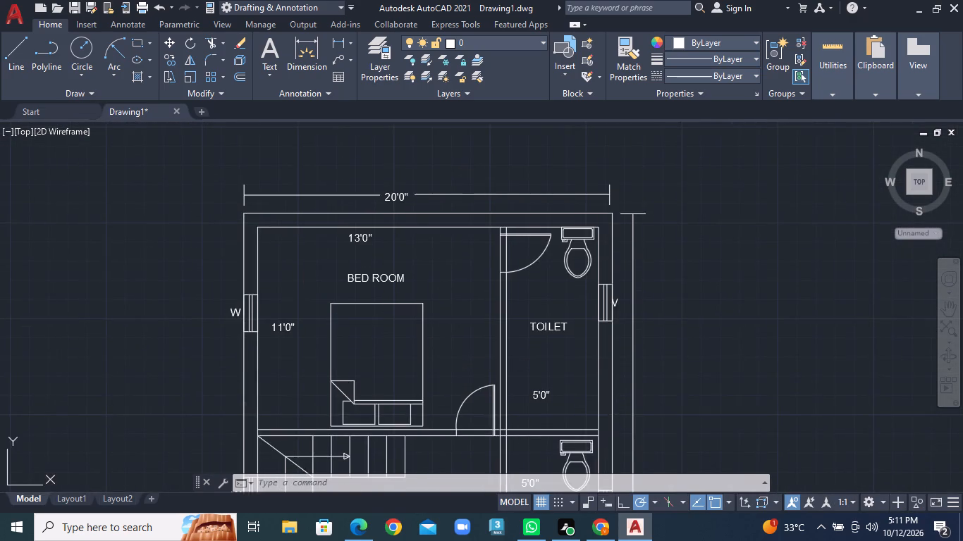
pyautogui.scroll(1, 318, 232)
pyautogui.click(7, 61)
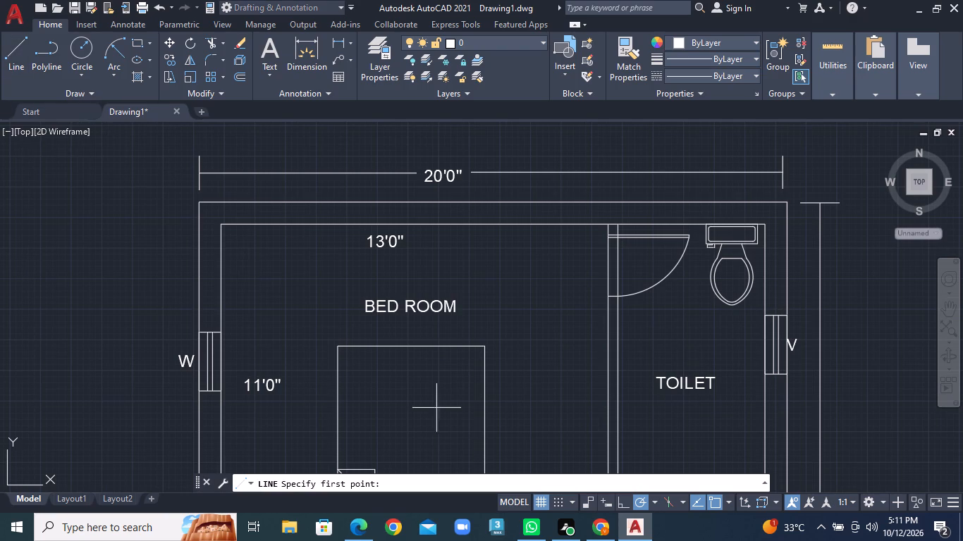
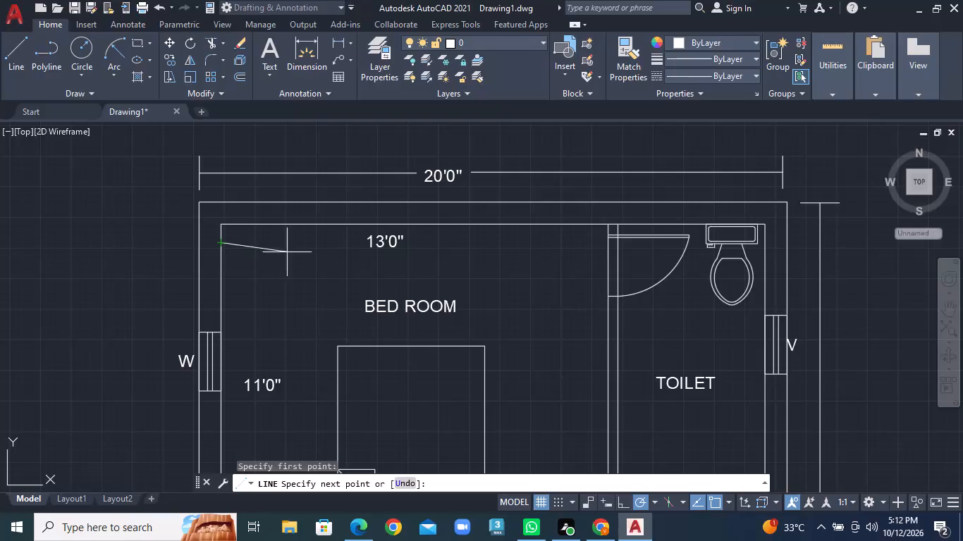
# Draw the horizontal dimension line on both sides of the 13'0" text, spanning the right plan's bedroom from wall to wall.
pyautogui.click(360, 242)
pyautogui.rightClick(360, 242)
pyautogui.click(374, 248)
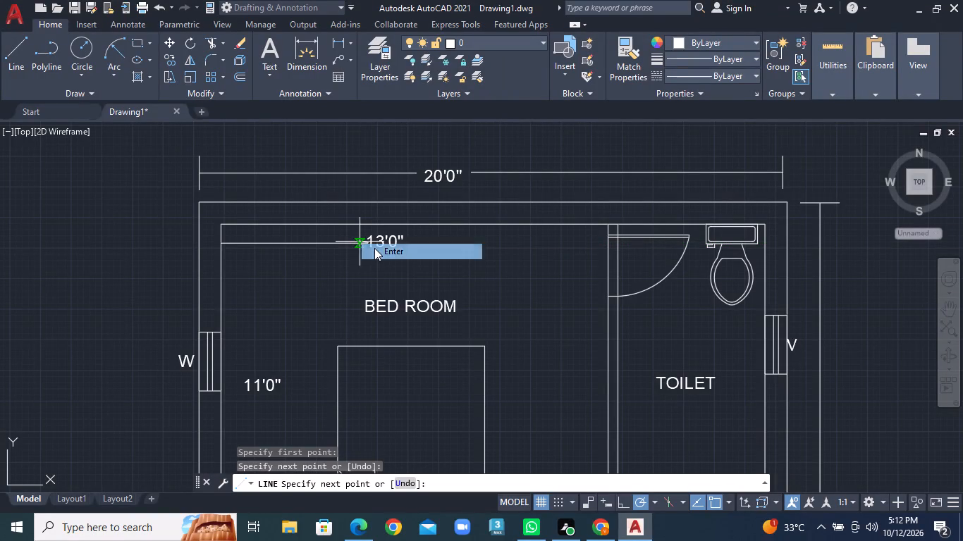
pyautogui.click(12, 69)
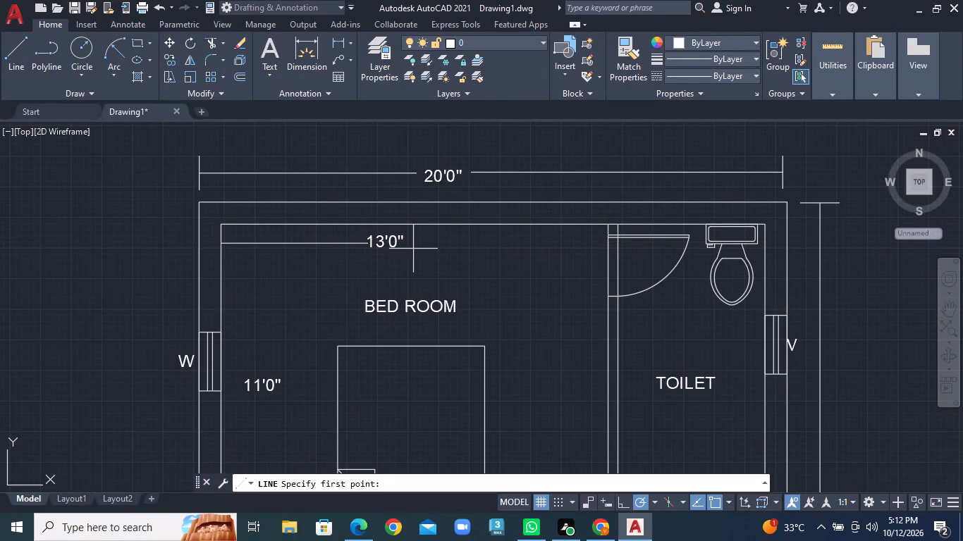
pyautogui.click(413, 243)
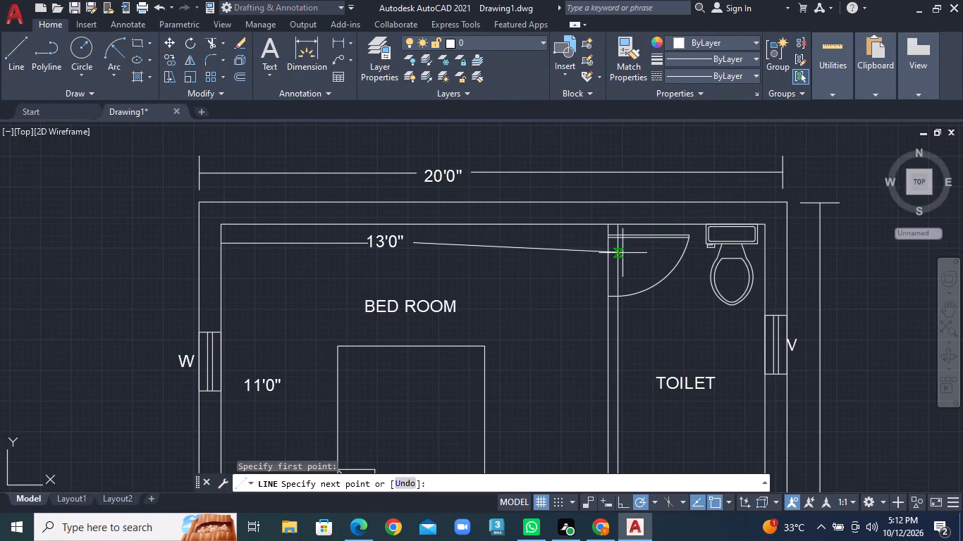
pyautogui.click(609, 247)
pyautogui.rightClick(609, 247)
pyautogui.click(626, 256)
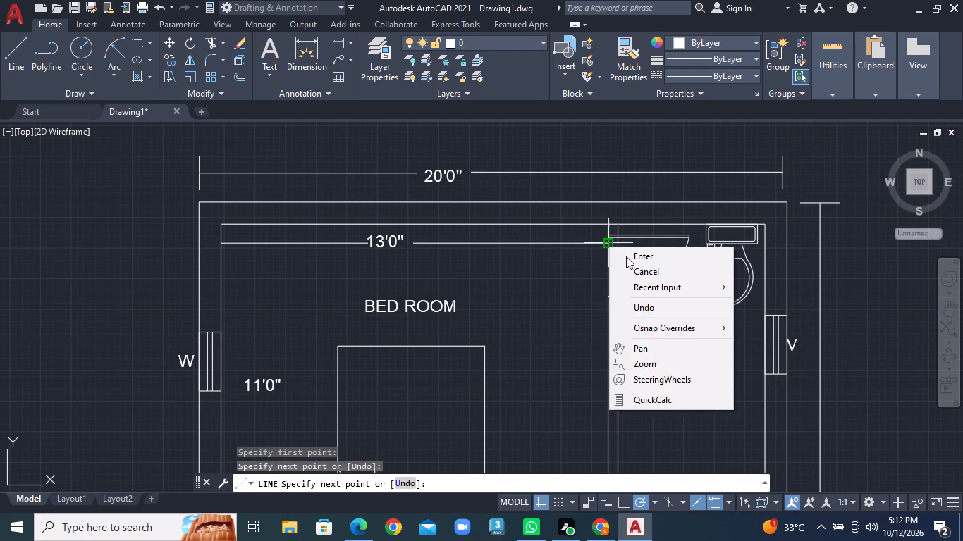
# Rotate the 11'0" text in the right plan's bedroom by 90 degrees so it reads vertically.
pyautogui.moveTo(258, 318); pyautogui.dragTo(253, 215, button='middle')
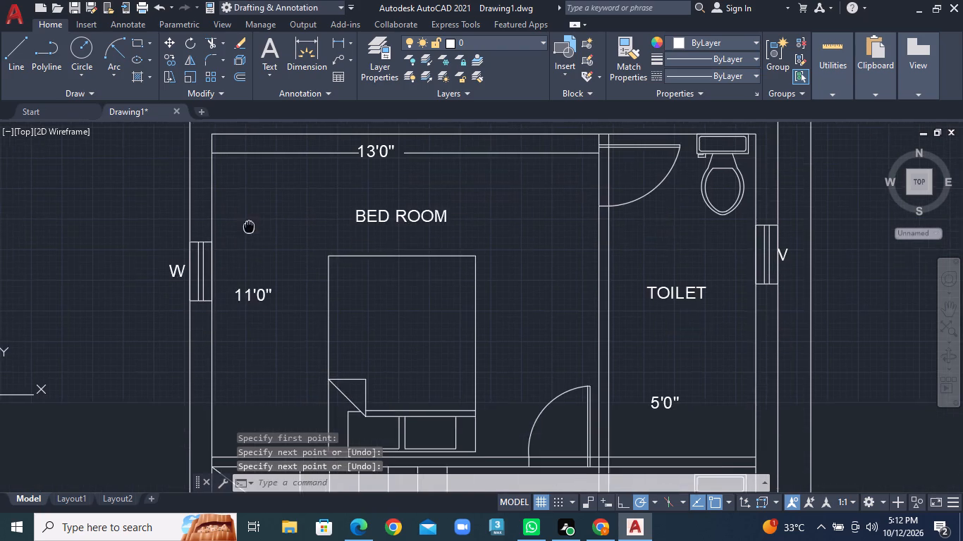
pyautogui.moveTo(253, 215); pyautogui.dragTo(252, 217, button='middle')
pyautogui.scroll(-1, 276, 252)
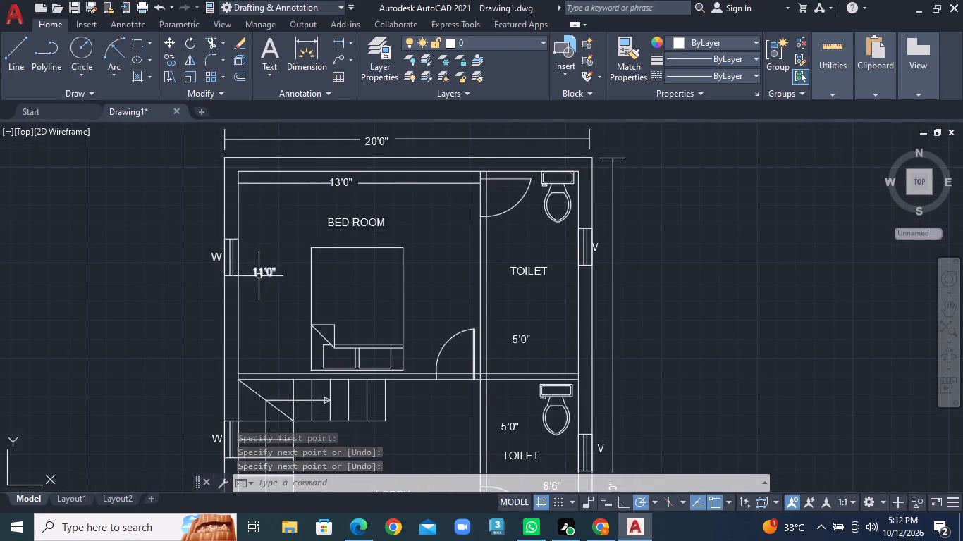
pyautogui.click(266, 267)
pyautogui.rightClick(266, 270)
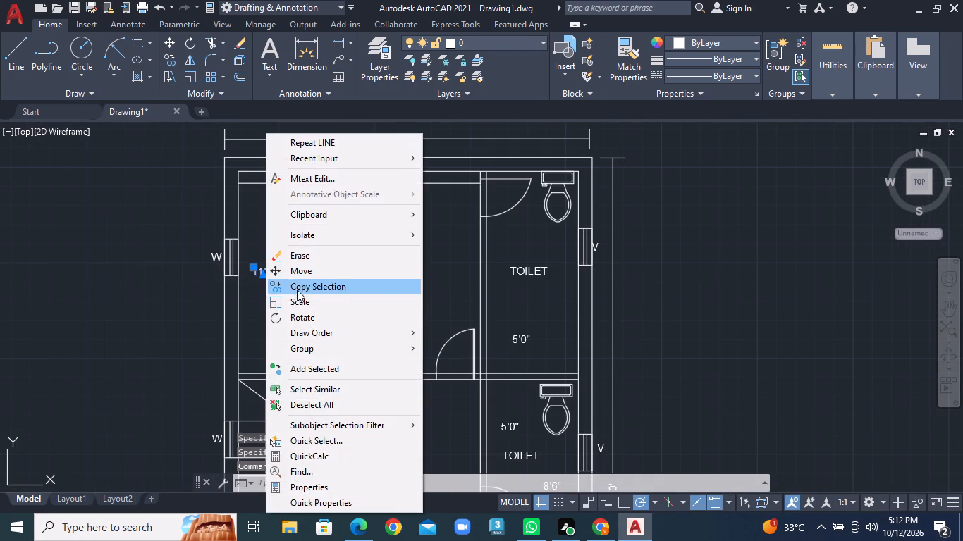
pyautogui.click(298, 319)
pyautogui.click(276, 277)
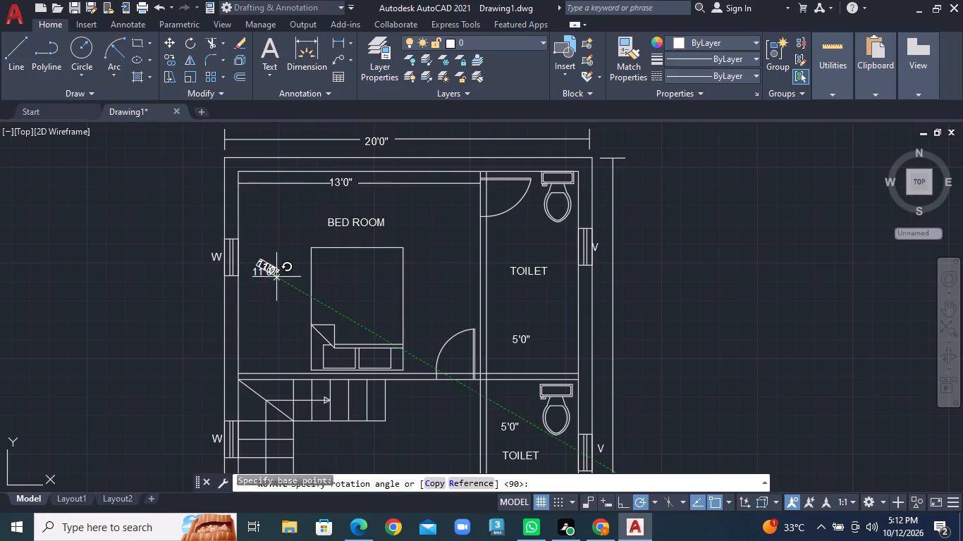
pyautogui.click(274, 237)
# Draw the bedroom's vertical dimension line in two segments, about 5'-1" above and about 3'-2" below the 11'0" text.
pyautogui.click(12, 65)
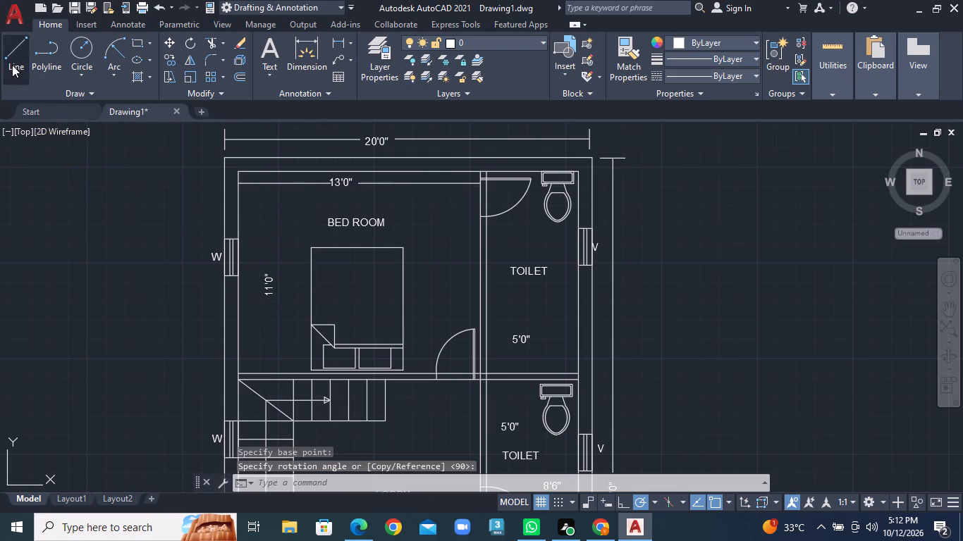
pyautogui.click(260, 172)
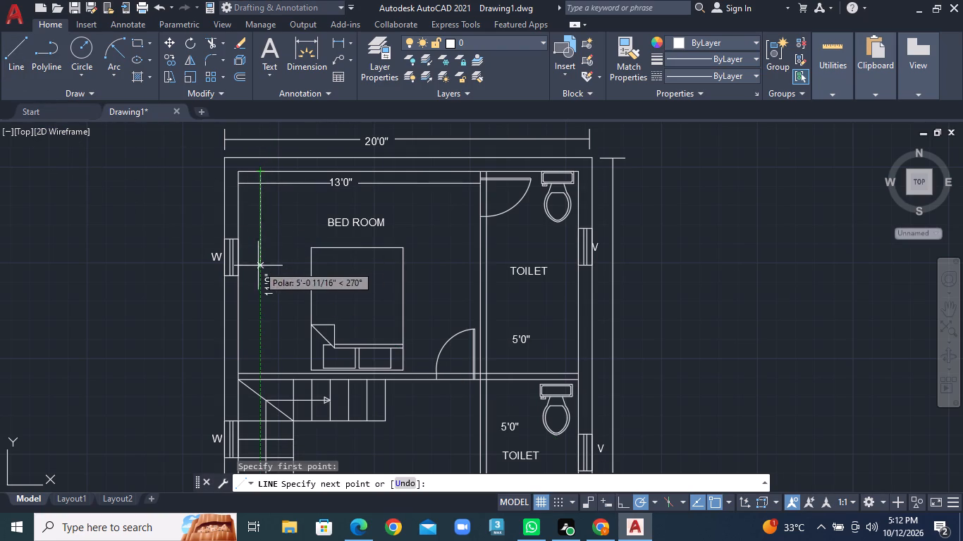
pyautogui.click(258, 266)
pyautogui.rightClick(258, 266)
pyautogui.click(281, 273)
pyautogui.click(17, 56)
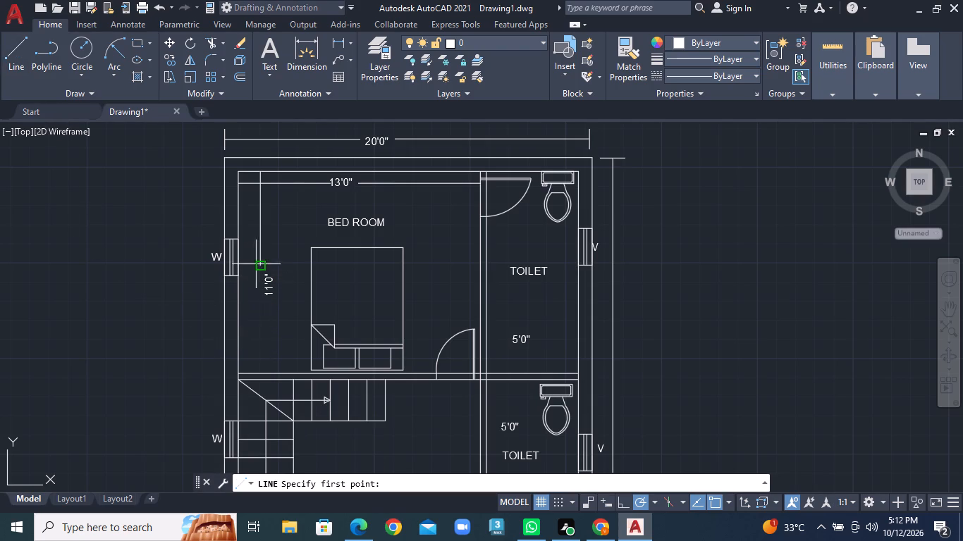
pyautogui.click(257, 309)
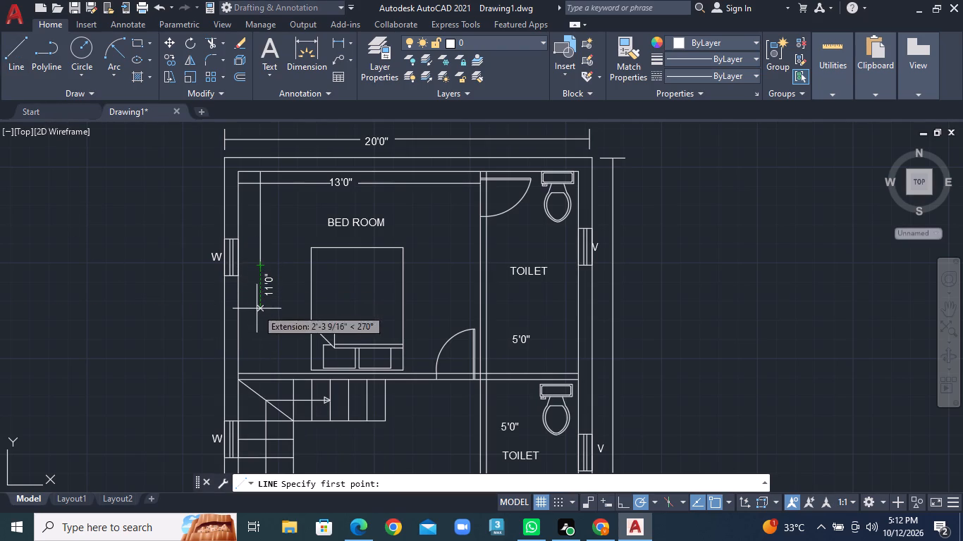
pyautogui.click(262, 366)
pyautogui.rightClick(262, 366)
pyautogui.click(309, 213)
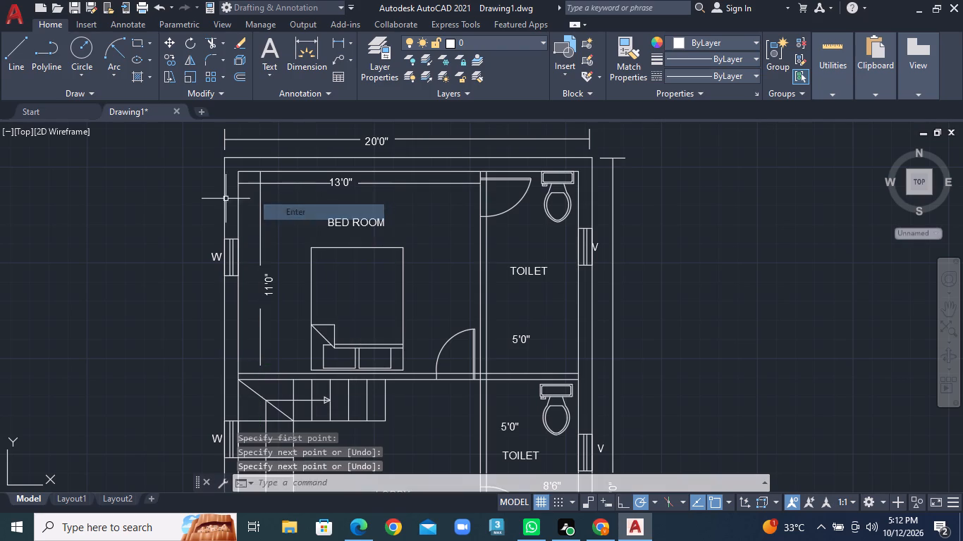
# Move the 11'0" text into the gap between the bedroom's two vertical dimension line segments.
pyautogui.click(265, 285)
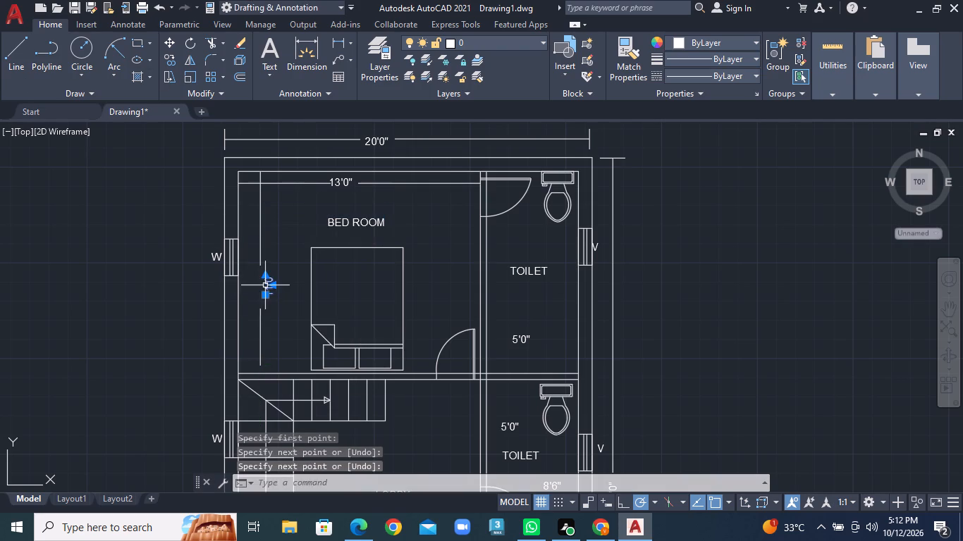
pyautogui.rightClick(265, 285)
pyautogui.click(300, 275)
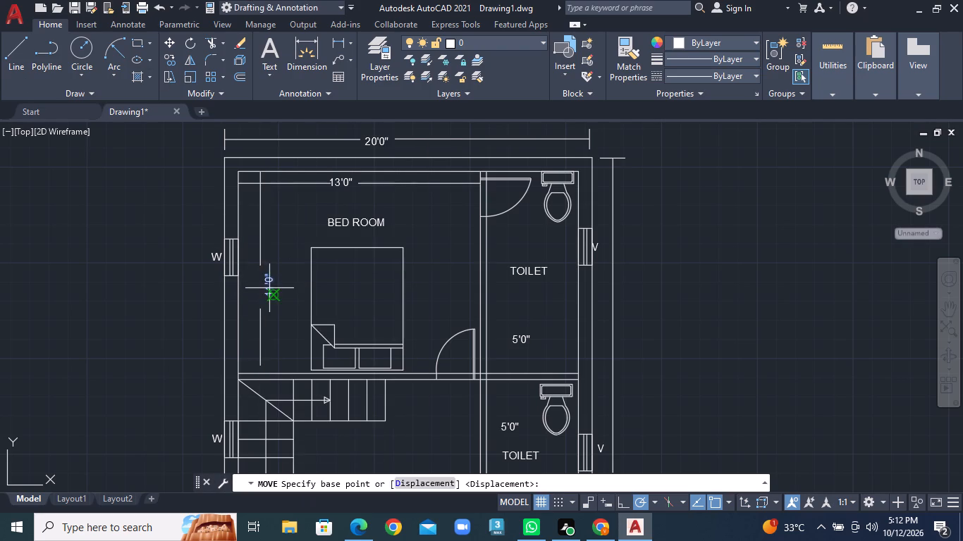
pyautogui.click(269, 288)
pyautogui.click(262, 294)
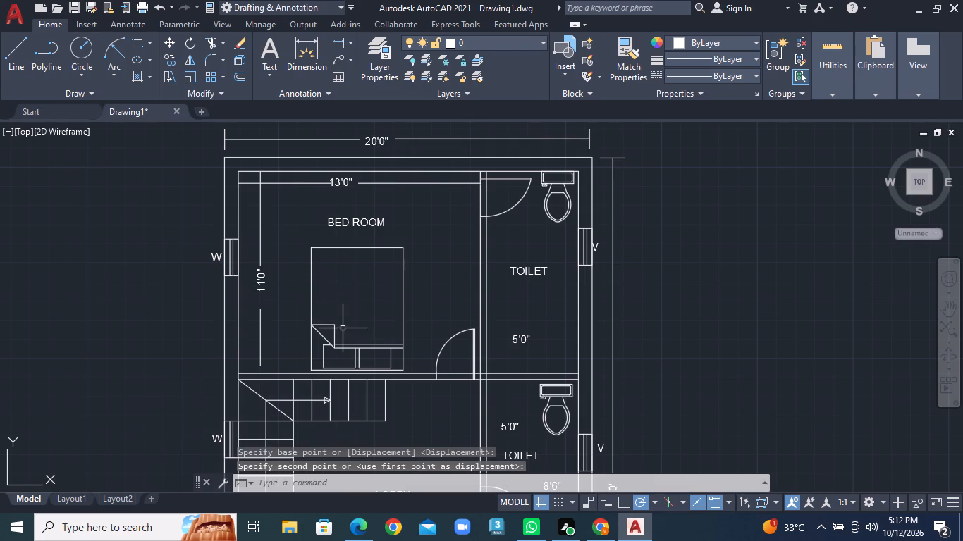
# Move the bedroom's 13'0" text into the gap of its horizontal dimension line, aligned with the line.
pyautogui.scroll(-1, 341, 344)
pyautogui.moveTo(349, 391); pyautogui.dragTo(339, 238, button='middle')
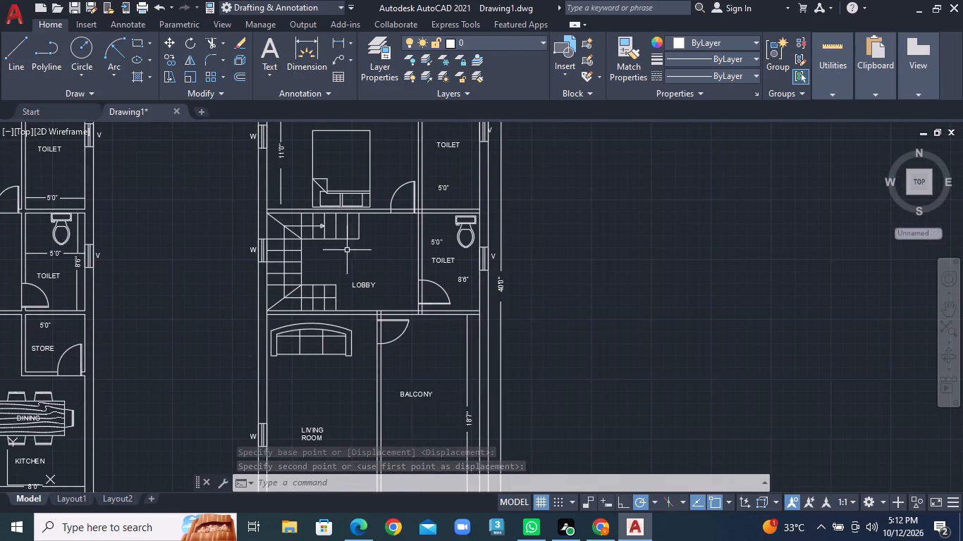
pyautogui.moveTo(350, 229); pyautogui.dragTo(343, 323, button='middle')
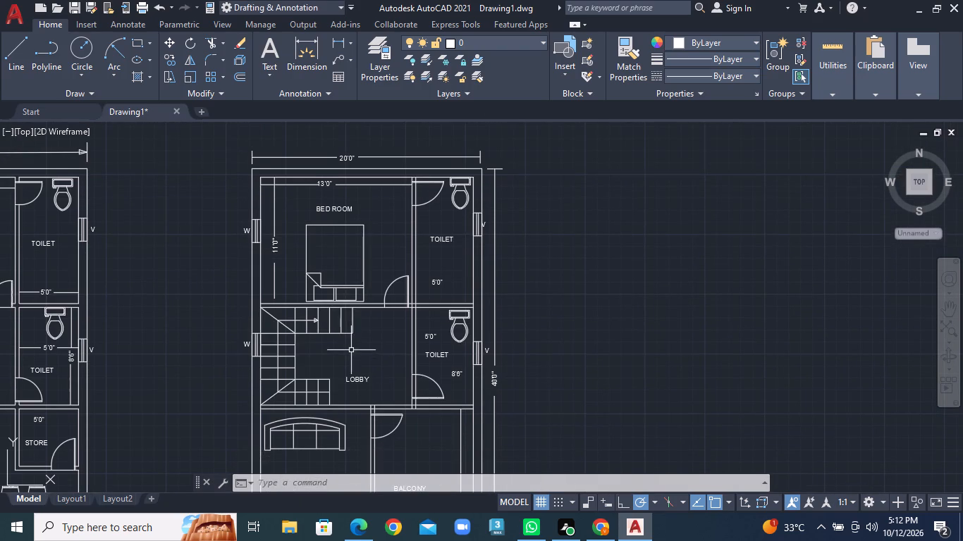
pyautogui.scroll(3, 305, 181)
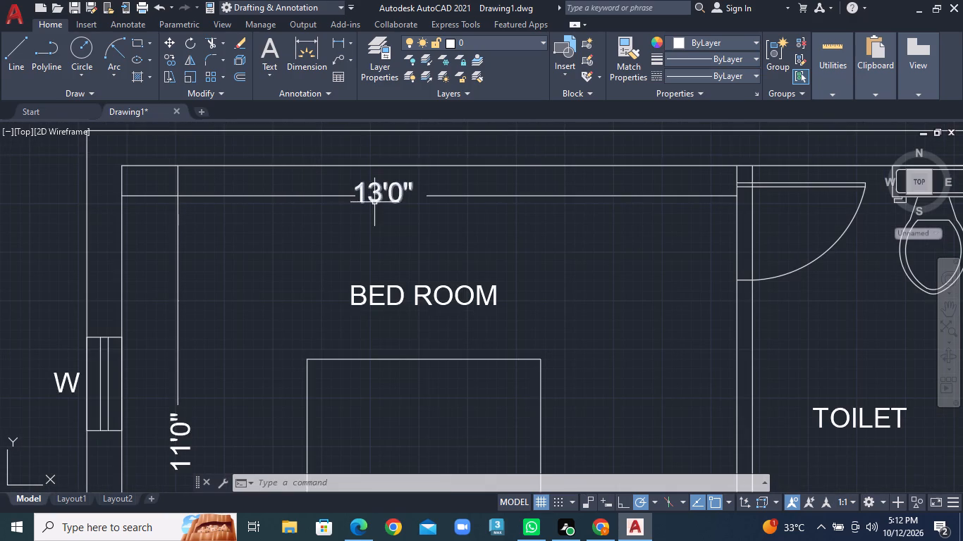
pyautogui.click(372, 200)
pyautogui.rightClick(372, 200)
pyautogui.click(395, 273)
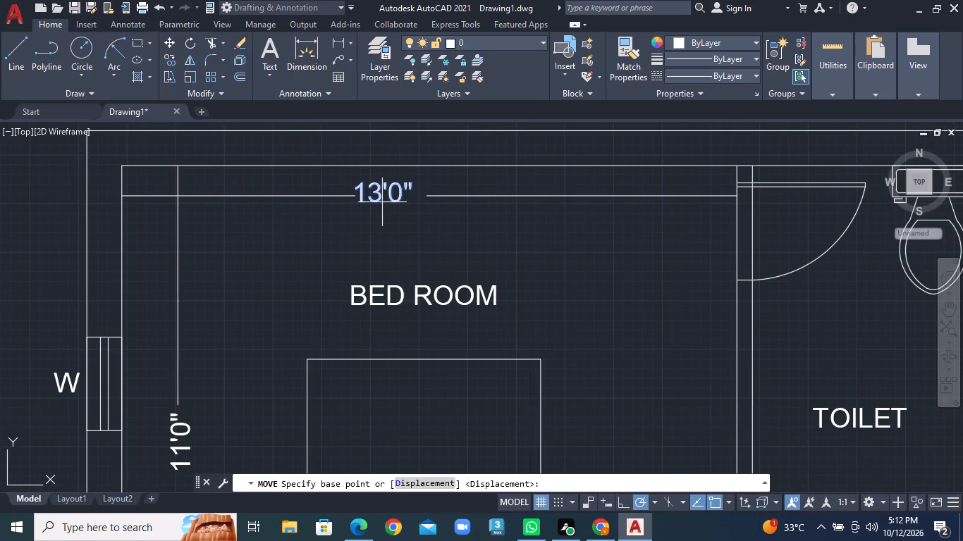
pyautogui.click(380, 196)
pyautogui.click(390, 201)
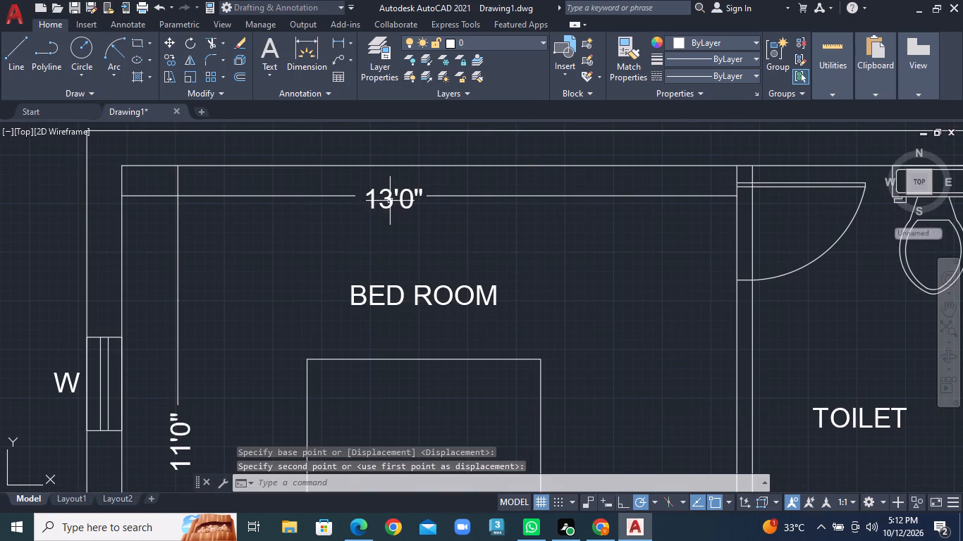
# Draw a horizontal dimension line in two segments with a gap across the right plan's upper toilet, below its 5'0" text.
pyautogui.scroll(-1, 436, 268)
pyautogui.moveTo(427, 349); pyautogui.dragTo(373, 236, button='middle')
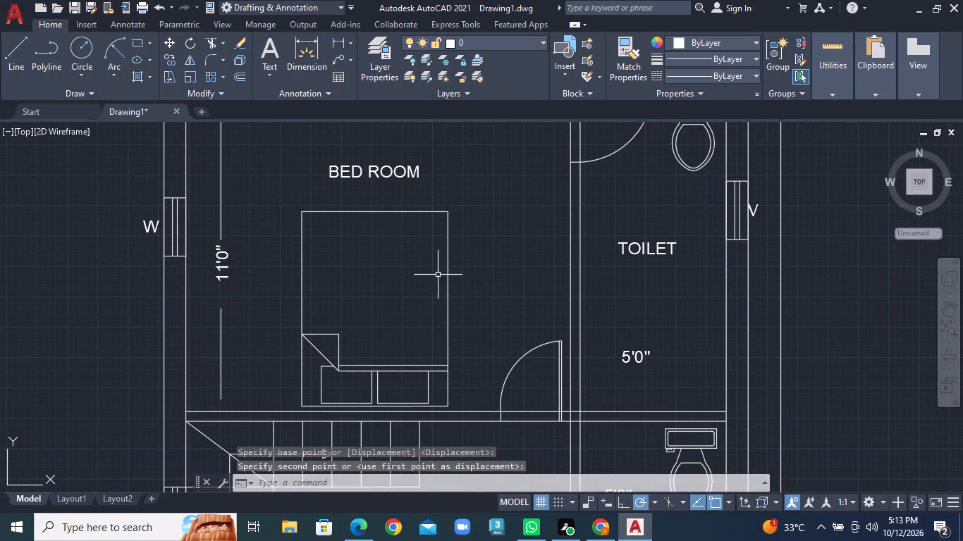
pyautogui.moveTo(509, 323); pyautogui.dragTo(178, 270, button='middle')
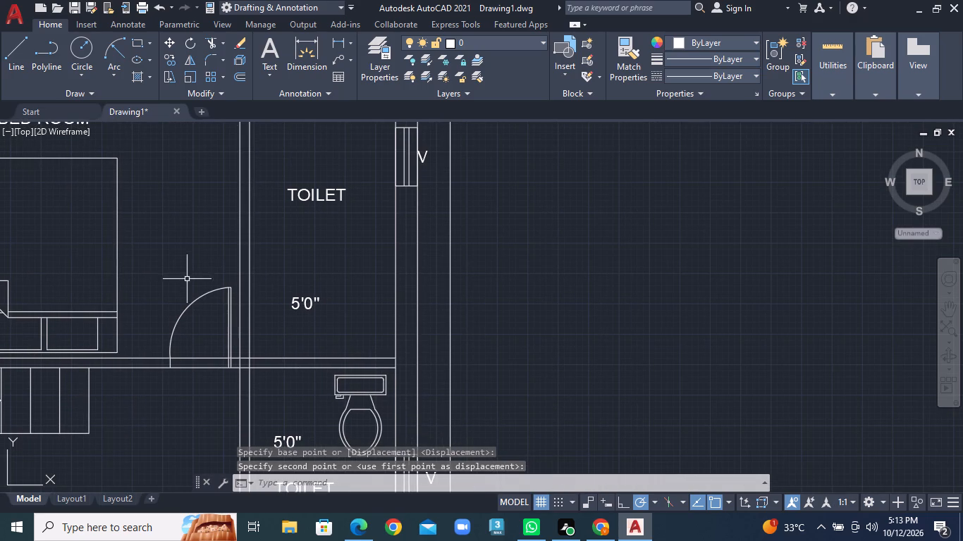
pyautogui.scroll(-1, 281, 299)
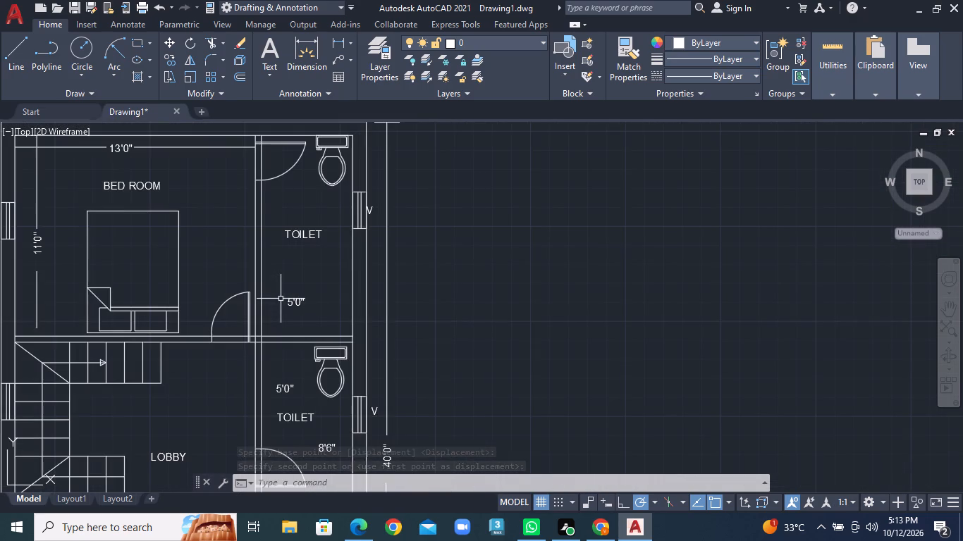
pyautogui.moveTo(286, 330); pyautogui.dragTo(327, 316, button='middle')
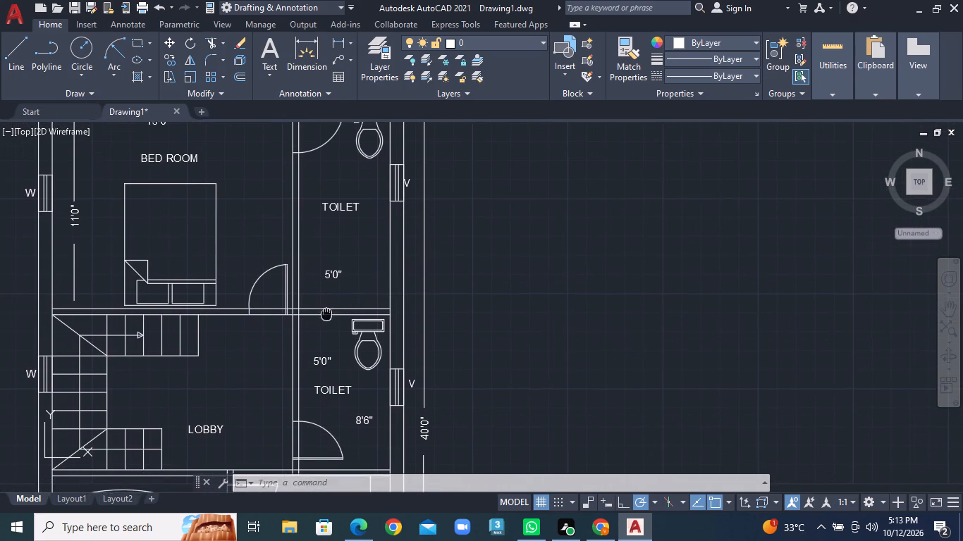
pyautogui.moveTo(327, 316); pyautogui.dragTo(328, 316, button='middle')
pyautogui.click(23, 61)
pyautogui.scroll(1, 380, 302)
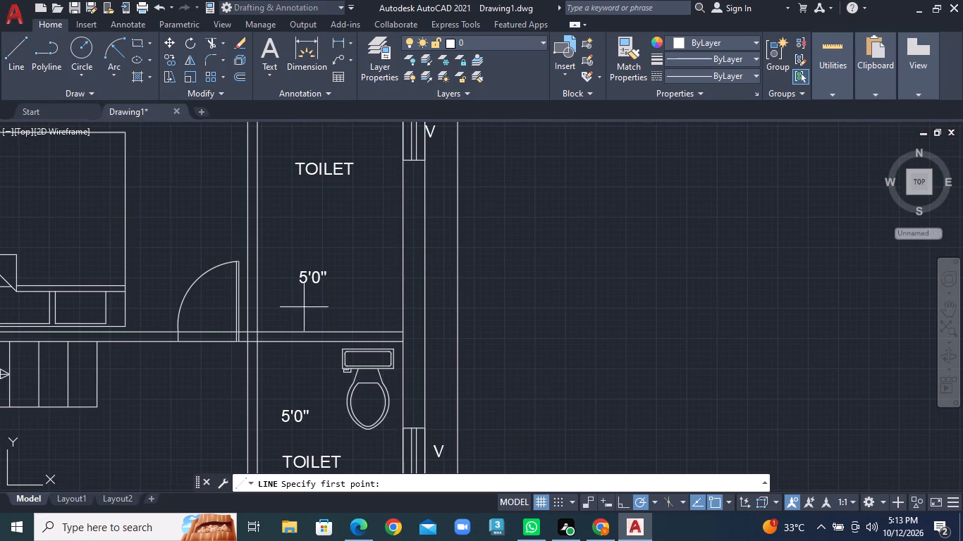
pyautogui.click(258, 311)
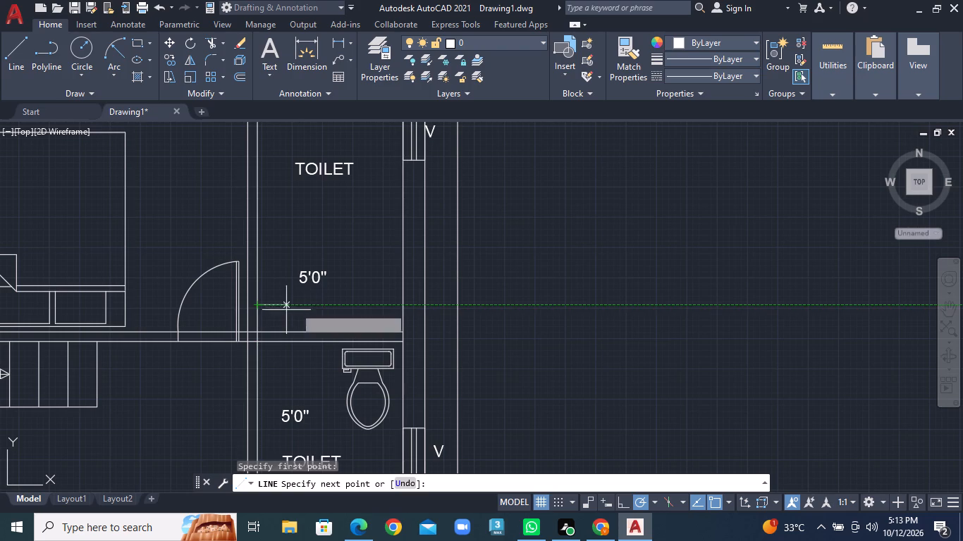
pyautogui.click(309, 306)
pyautogui.rightClick(309, 306)
pyautogui.click(331, 309)
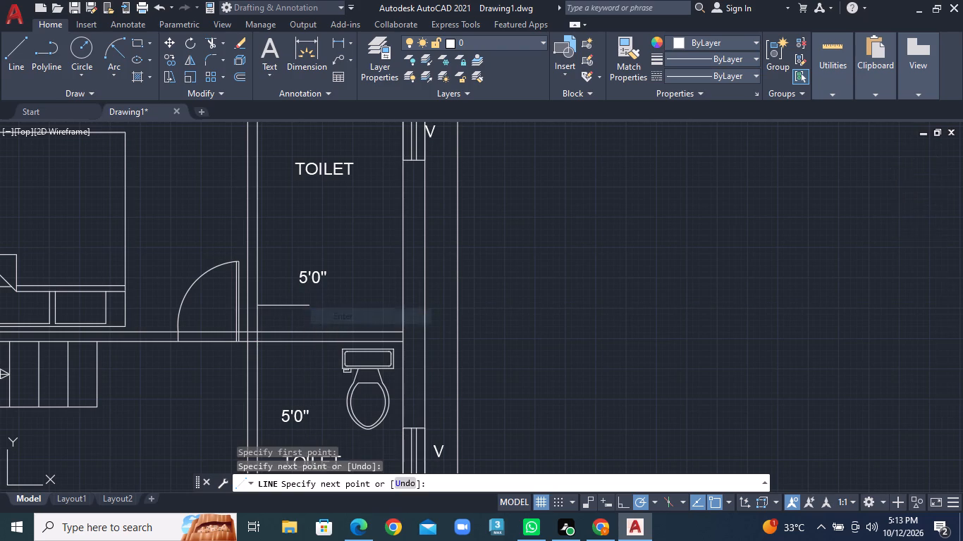
pyautogui.rightClick(355, 330)
pyautogui.click(401, 74)
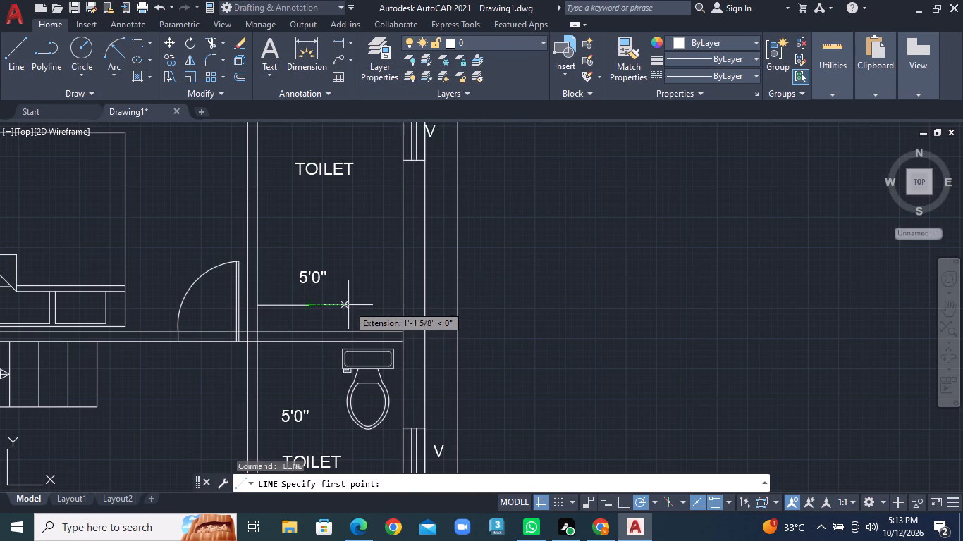
pyautogui.click(348, 305)
pyautogui.click(400, 304)
pyautogui.rightClick(400, 304)
pyautogui.scroll(1, 400, 304)
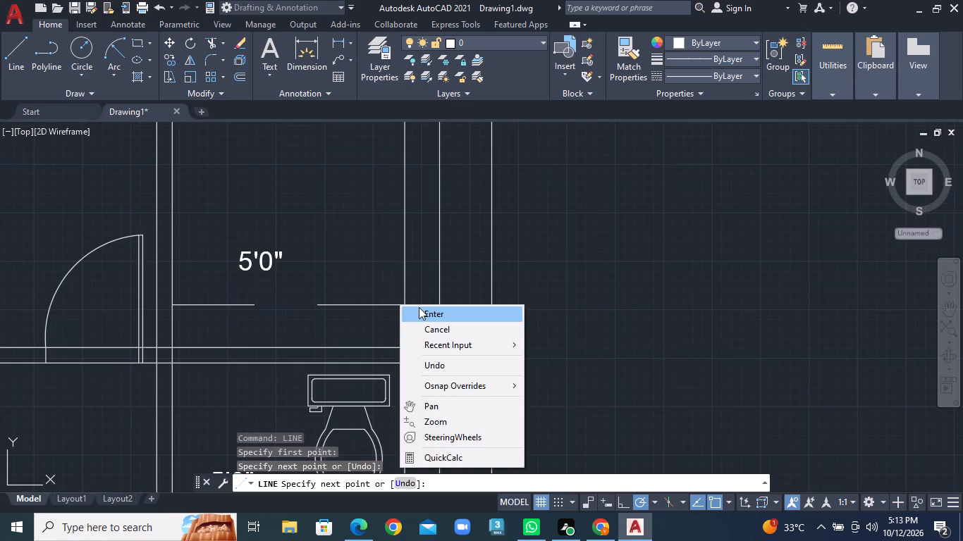
pyautogui.click(419, 307)
# Move the upper toilet's 5'0" text down into the gap of its dimension line.
pyautogui.click(251, 255)
pyautogui.rightClick(251, 255)
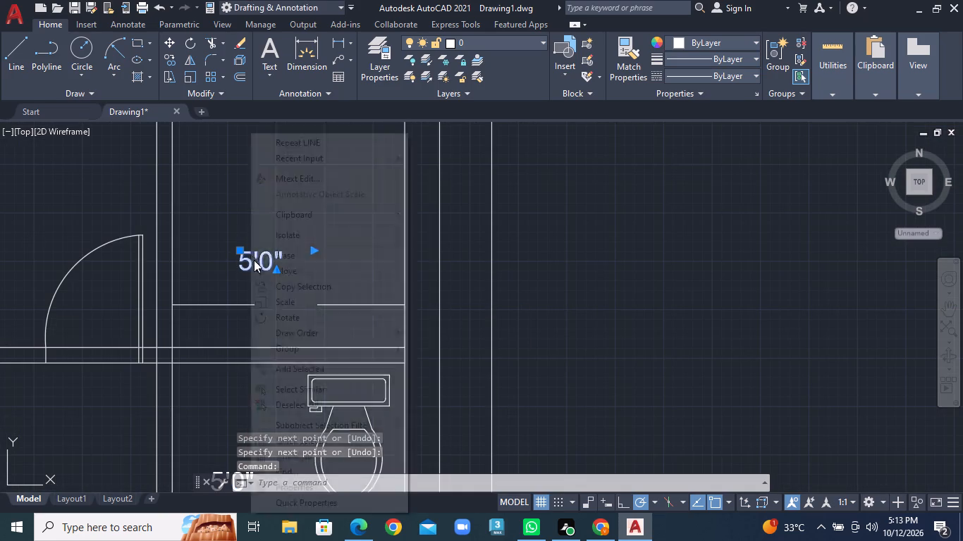
pyautogui.click(282, 268)
pyautogui.click(250, 267)
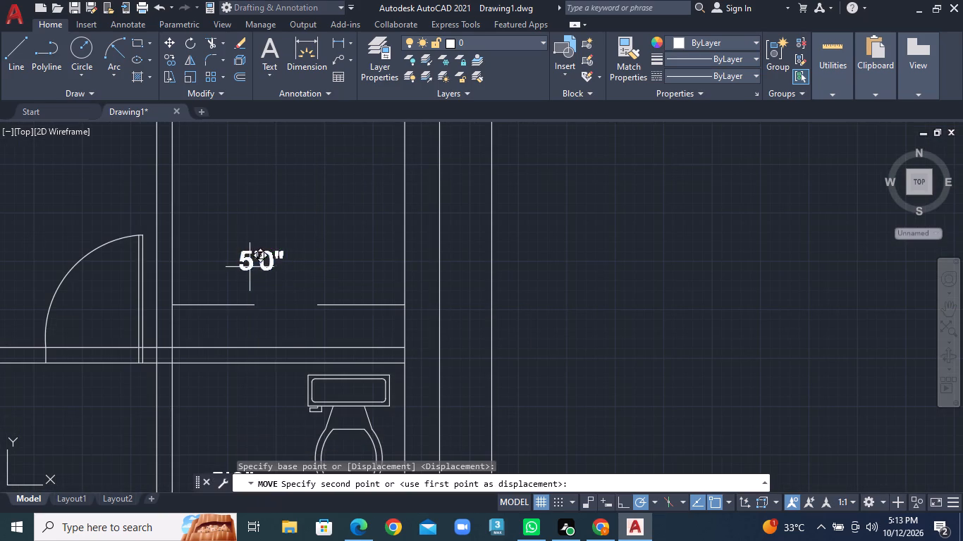
pyautogui.click(275, 313)
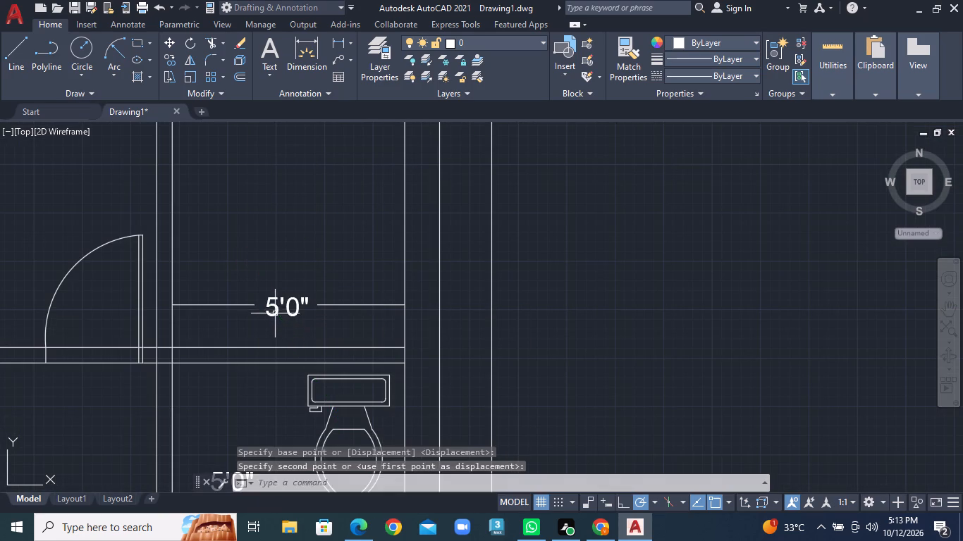
# Move the WC in the right plan's lower toilet up against the upper wall and away from the outer wall.
pyautogui.scroll(-2, 316, 323)
pyautogui.moveTo(330, 357); pyautogui.dragTo(336, 217, button='middle')
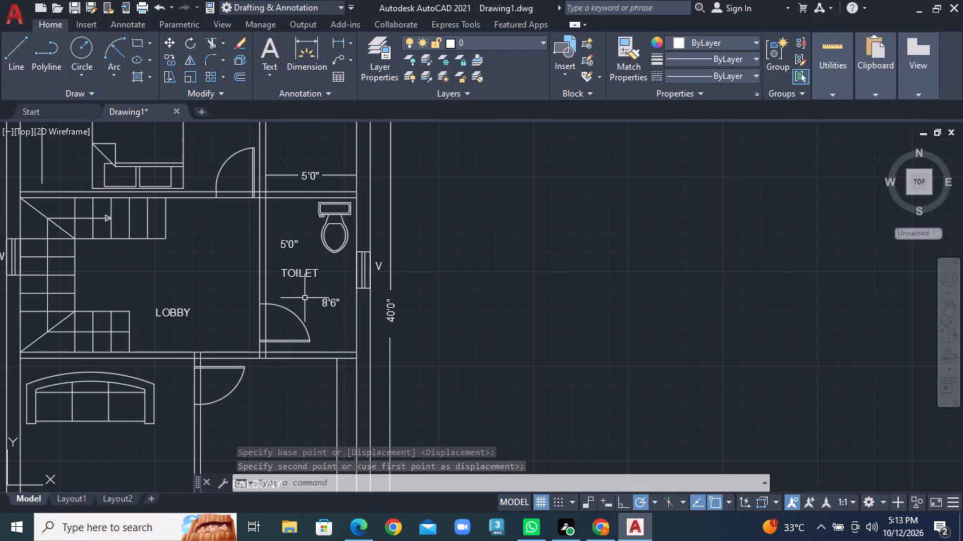
pyautogui.click(321, 215)
pyautogui.rightClick(321, 215)
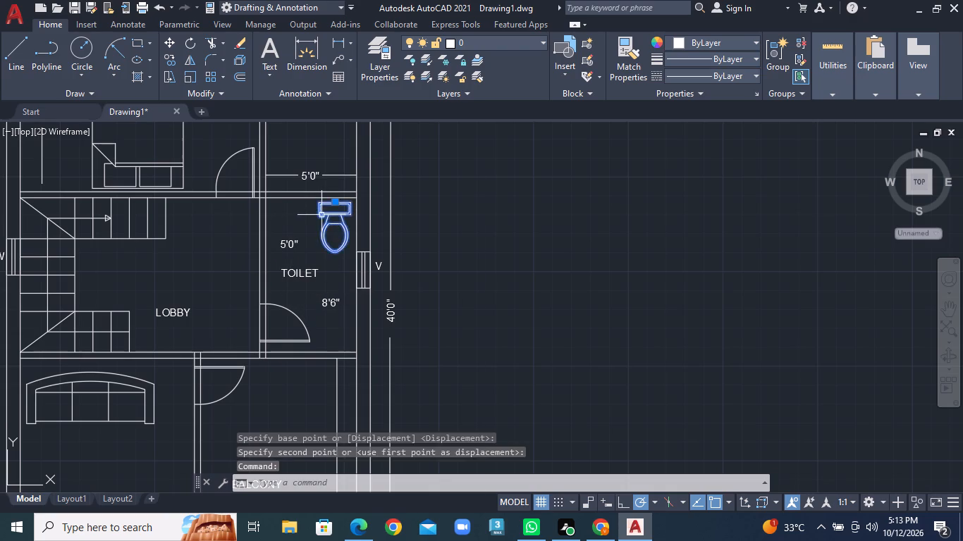
pyautogui.click(352, 268)
pyautogui.scroll(2, 334, 206)
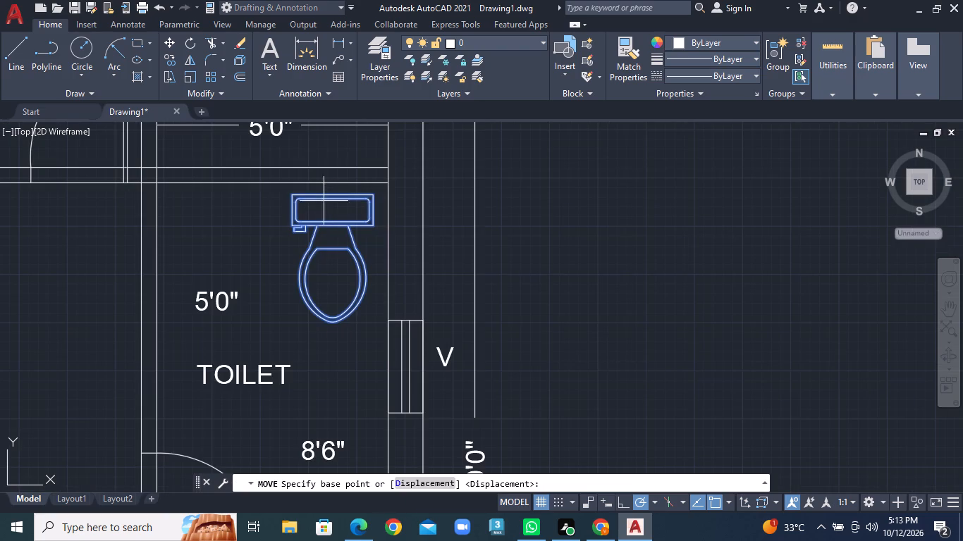
pyautogui.click(291, 194)
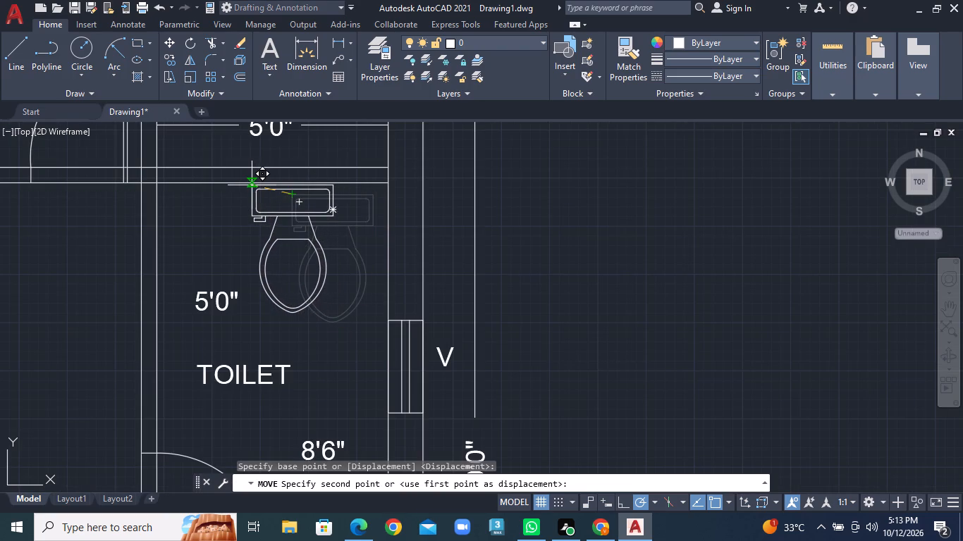
pyautogui.click(250, 185)
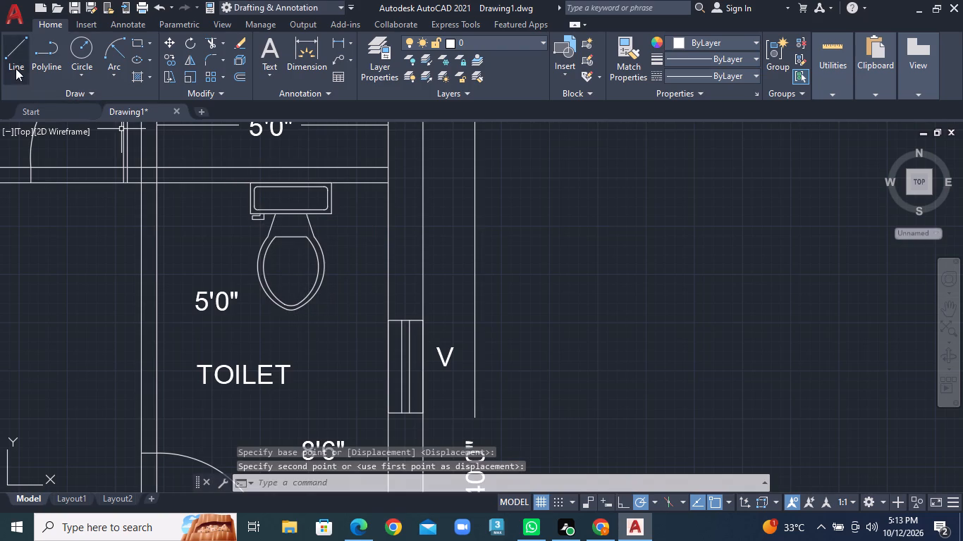
# Draw a vertical dimension line segment beside the lower toilet's outer wall, from the upper wall down to near the V window.
pyautogui.click(16, 68)
pyautogui.scroll(-1, 406, 292)
pyautogui.moveTo(407, 291); pyautogui.dragTo(429, 224, button='middle')
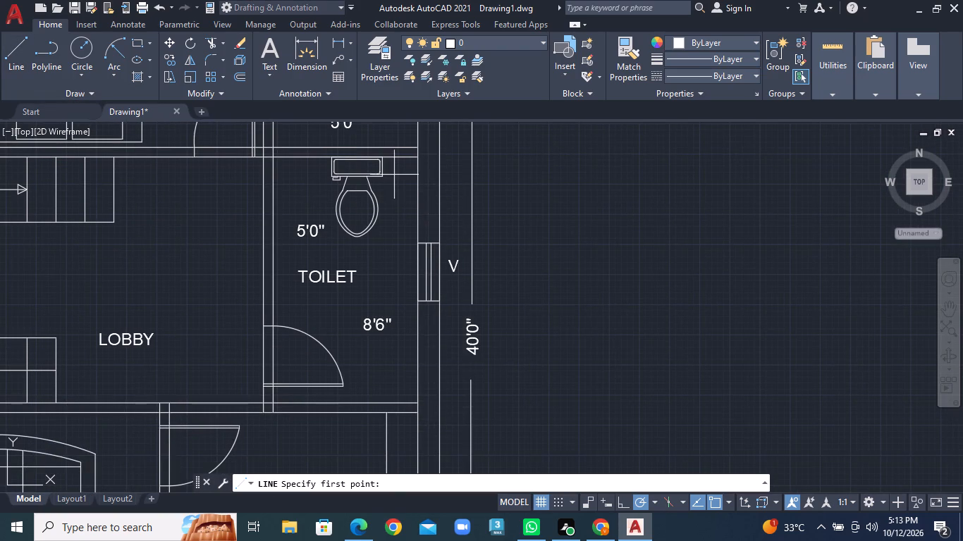
pyautogui.click(403, 158)
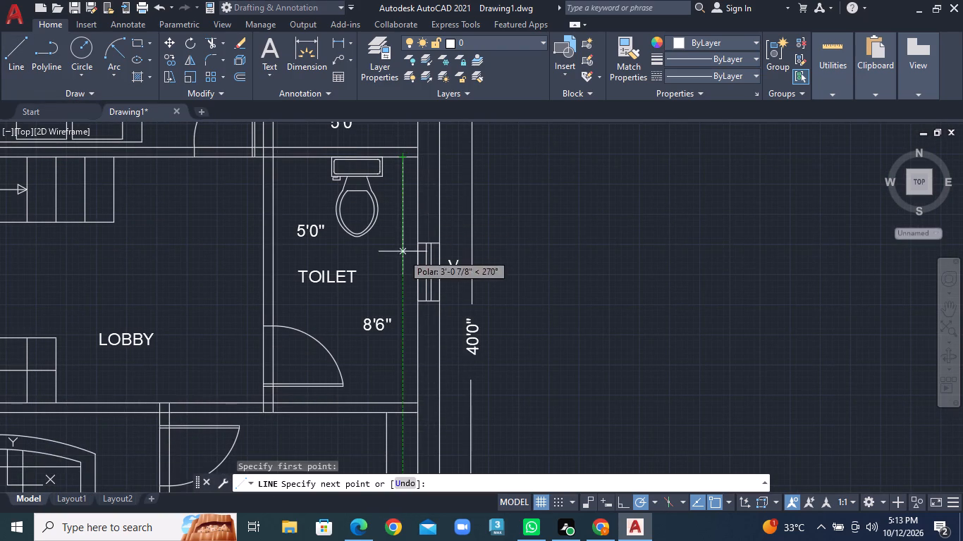
pyautogui.click(403, 260)
pyautogui.rightClick(403, 260)
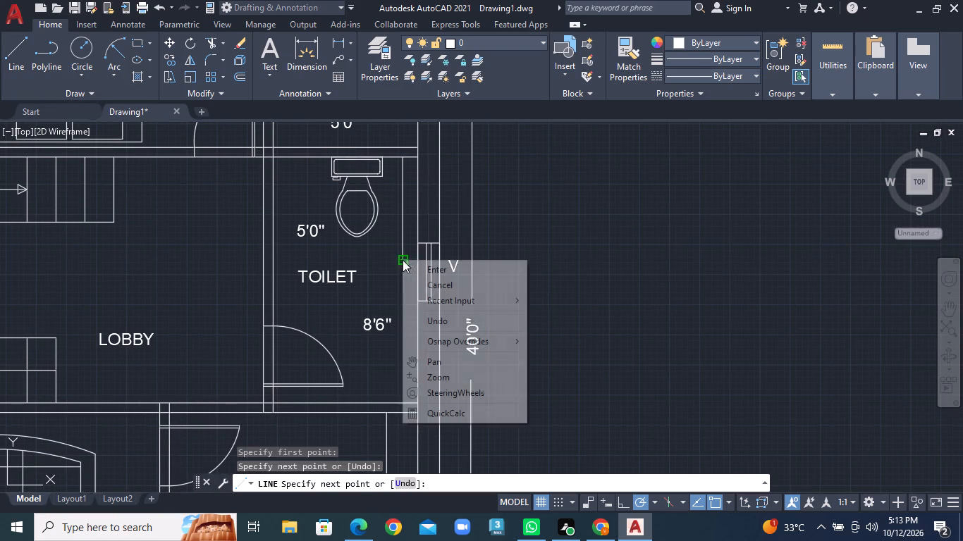
pyautogui.click(420, 263)
# Rotate the lower toilet's 8'6" text 90° so it reads vertically.
pyautogui.click(378, 323)
pyautogui.rightClick(378, 318)
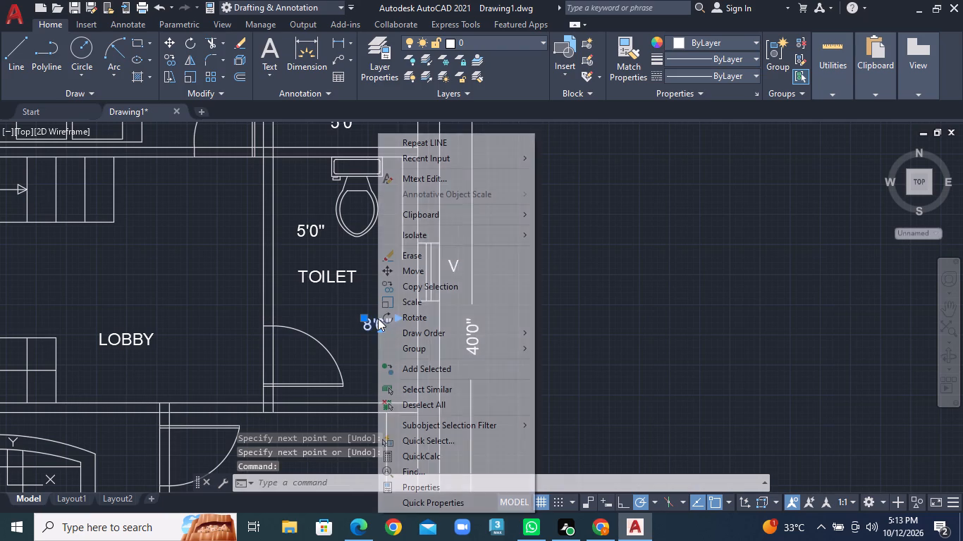
pyautogui.click(417, 321)
pyautogui.click(382, 323)
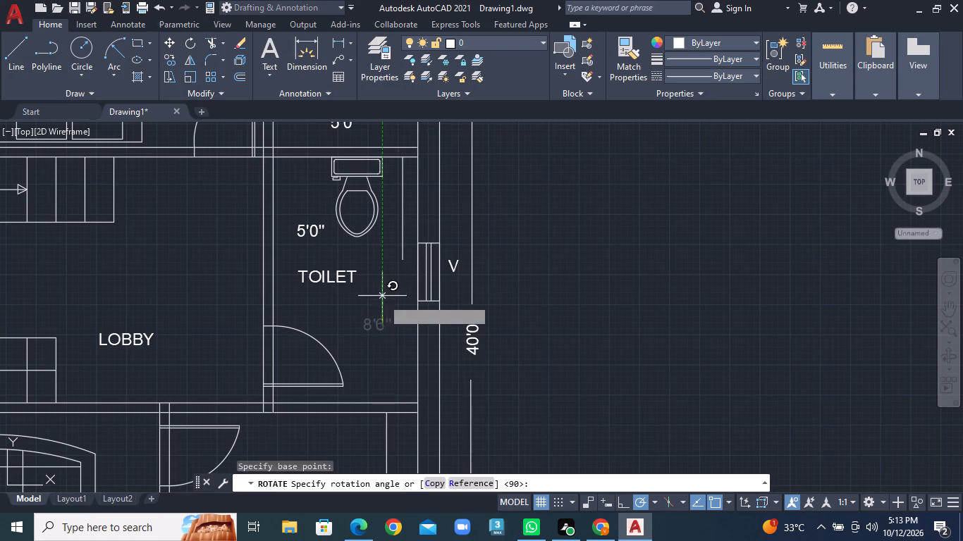
pyautogui.click(380, 292)
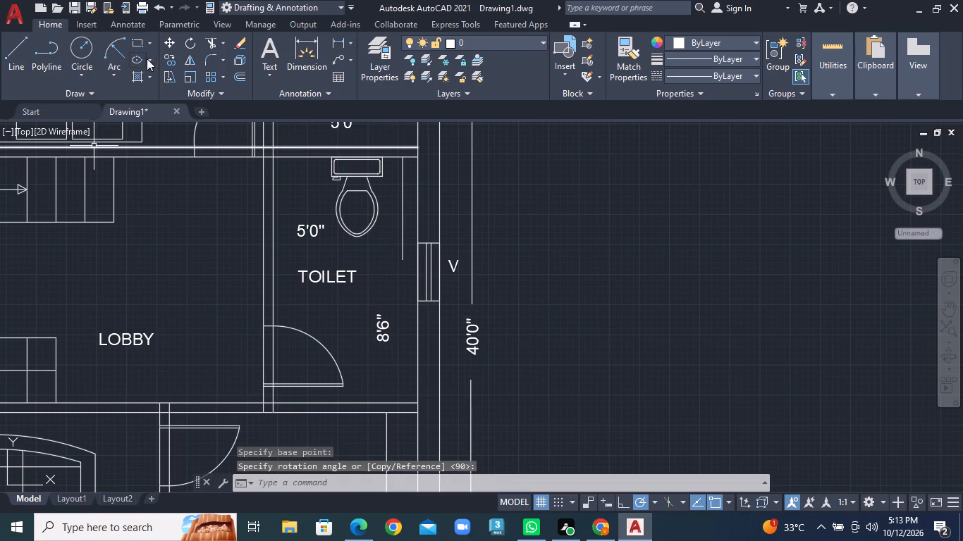
# Move the rotated 8'6" text directly below the vertical dimension line segment, aligned with it.
pyautogui.click(165, 44)
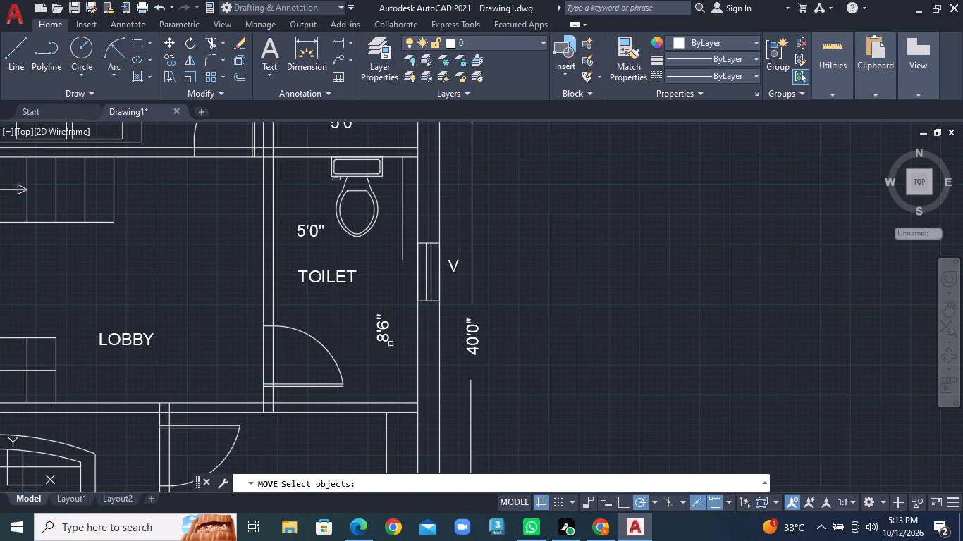
pyautogui.click(384, 330)
pyautogui.rightClick(384, 330)
pyautogui.rightClick(383, 334)
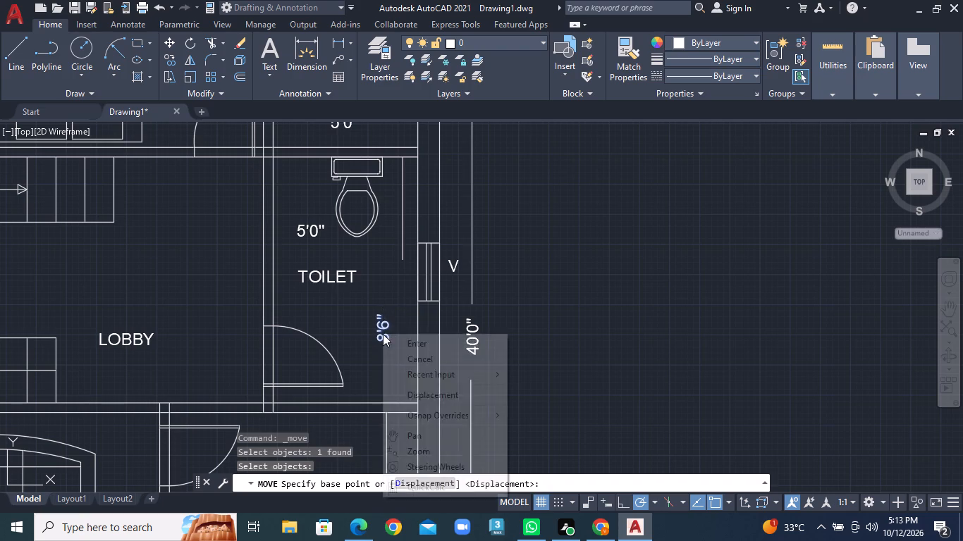
pyautogui.click(362, 340)
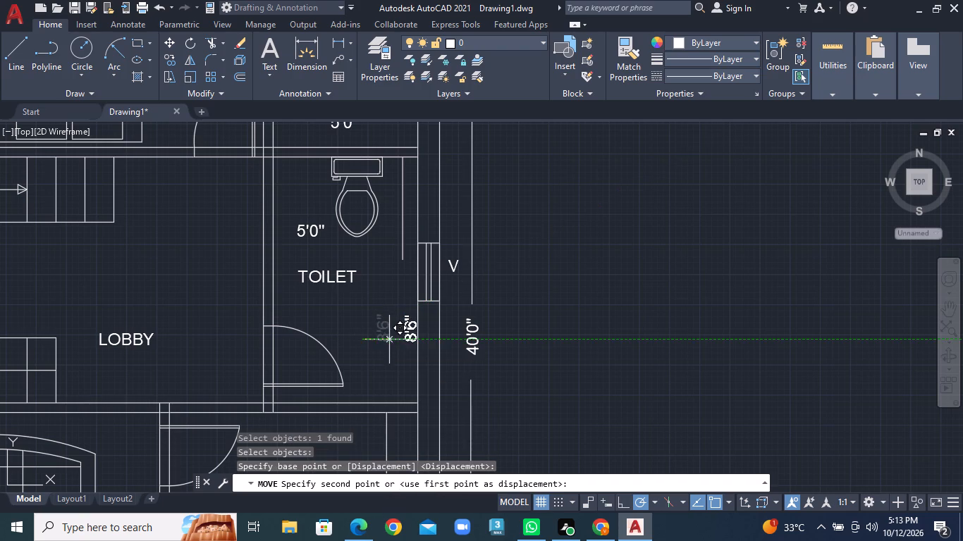
pyautogui.click(380, 290)
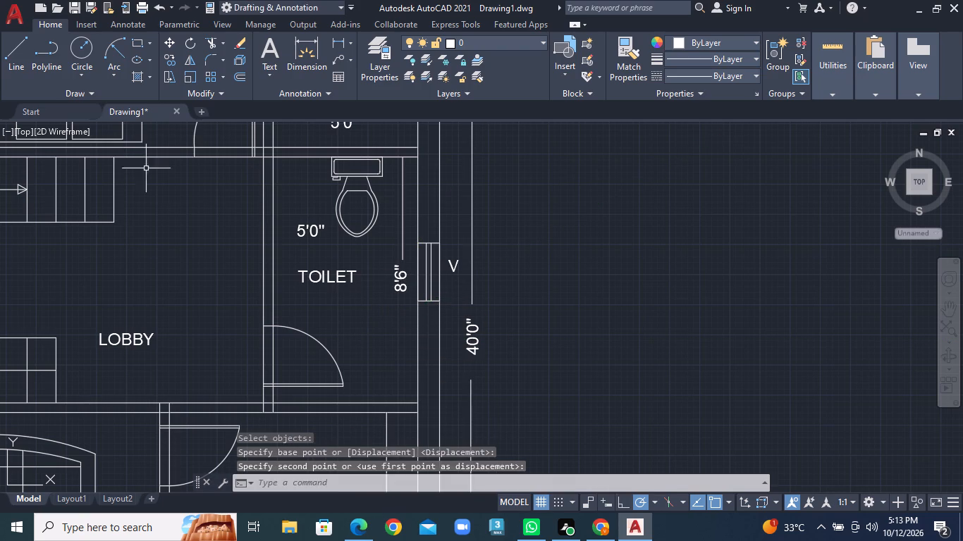
# Draw the second vertical dimension line segment from below the 8'6" text down to near the lower toilet's bottom wall.
pyautogui.click(6, 61)
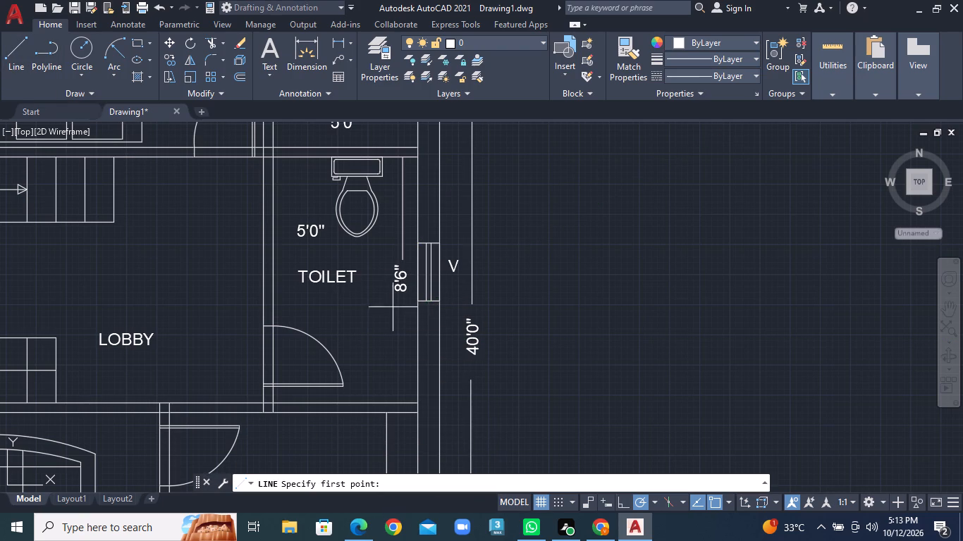
pyautogui.click(402, 305)
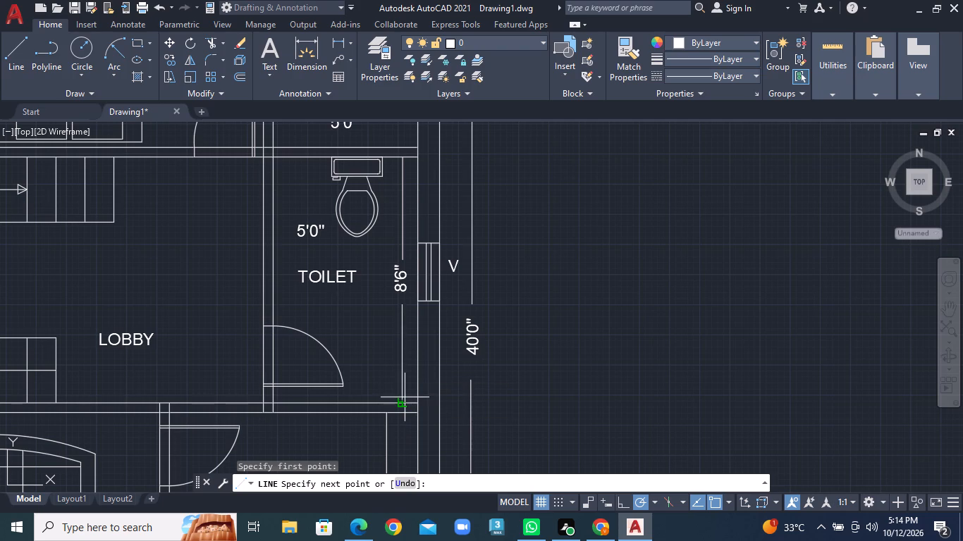
pyautogui.click(404, 396)
pyautogui.rightClick(404, 396)
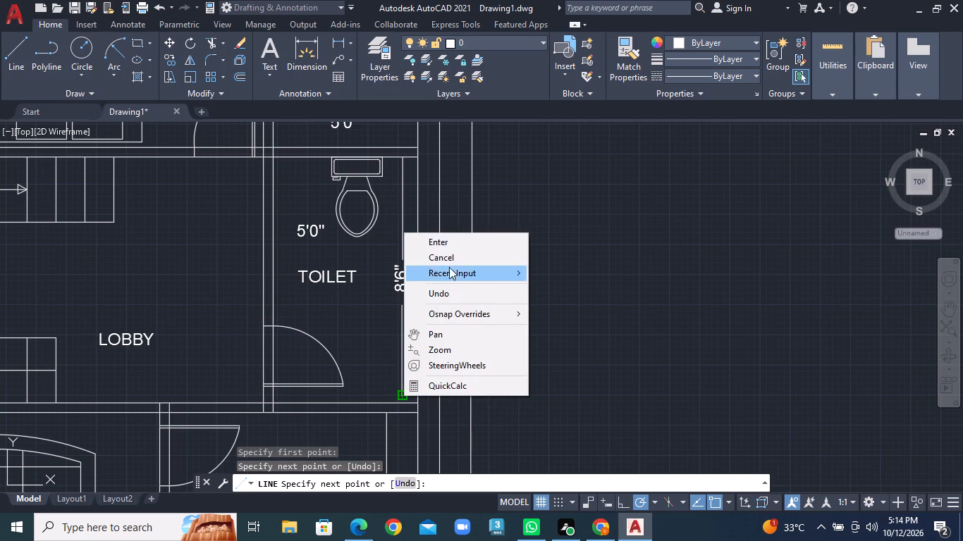
pyautogui.click(449, 248)
# Move the lower toilet's 5'0" text to between the WC and the TOILET label.
pyautogui.moveTo(334, 266); pyautogui.dragTo(355, 292, button='middle')
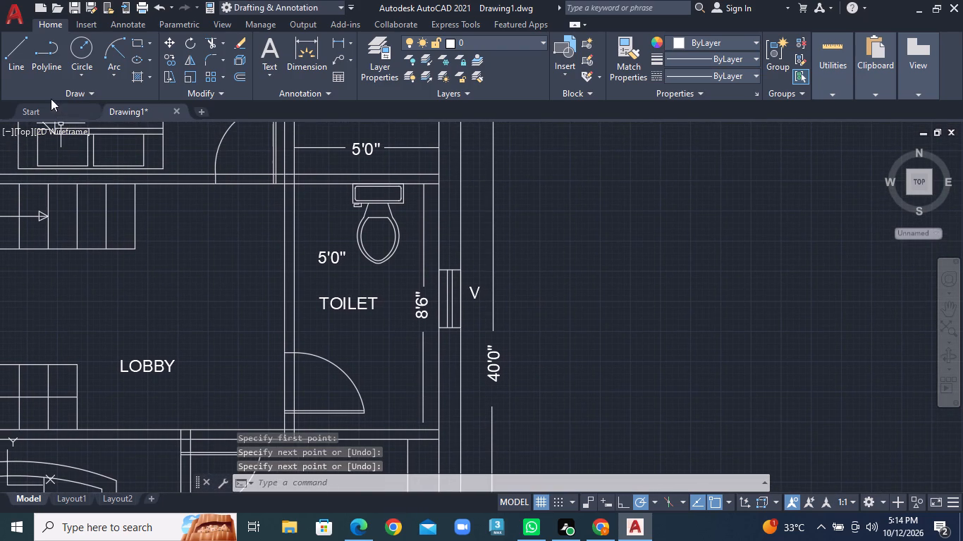
pyautogui.click(329, 258)
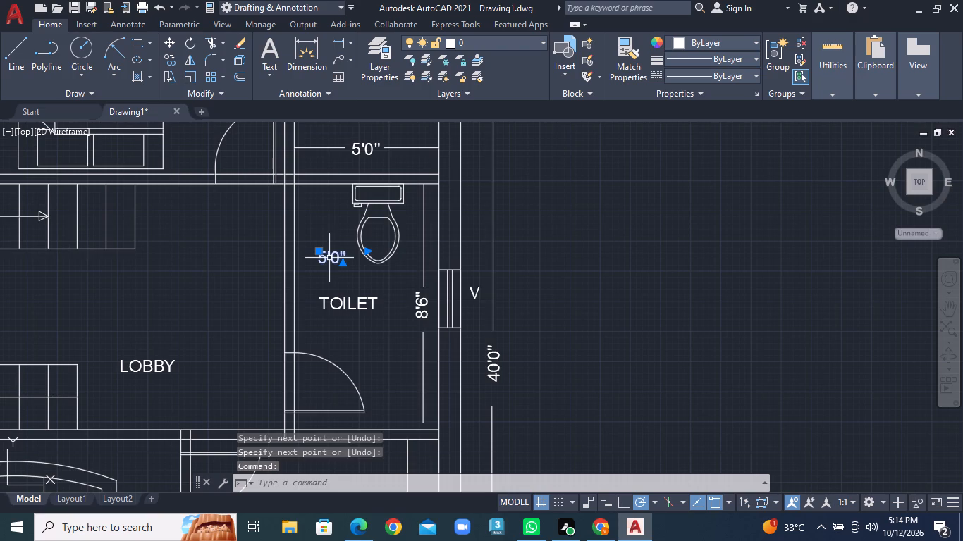
pyautogui.rightClick(329, 258)
pyautogui.click(367, 273)
pyautogui.click(331, 262)
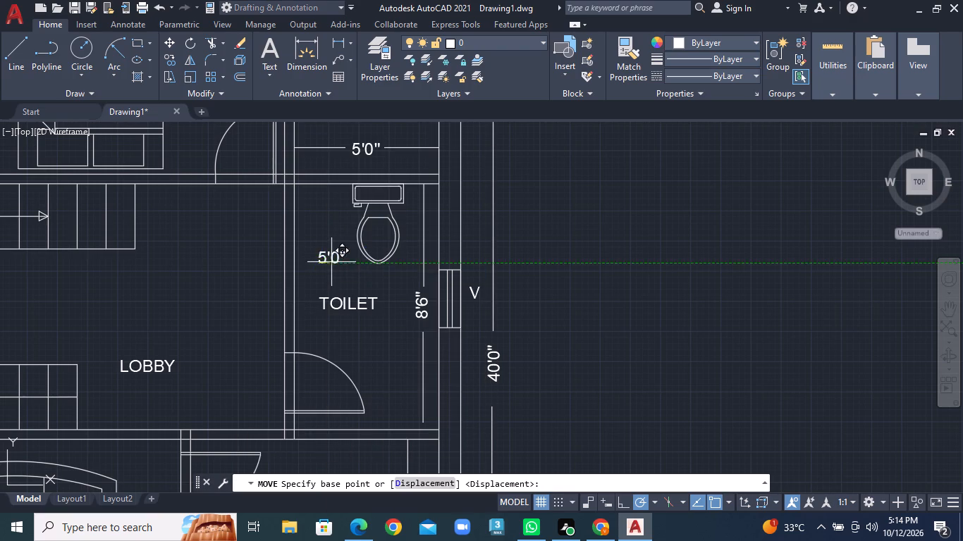
pyautogui.click(354, 283)
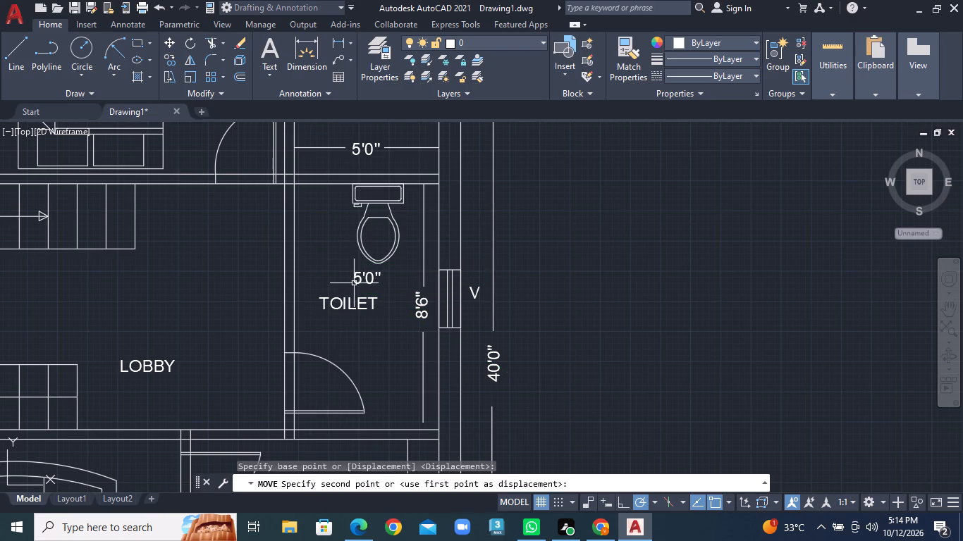
# Draw a horizontal dimension line in two segments from either side of the lower toilet's 5'0" text to the side walls.
pyautogui.click(18, 56)
pyautogui.scroll(1, 355, 268)
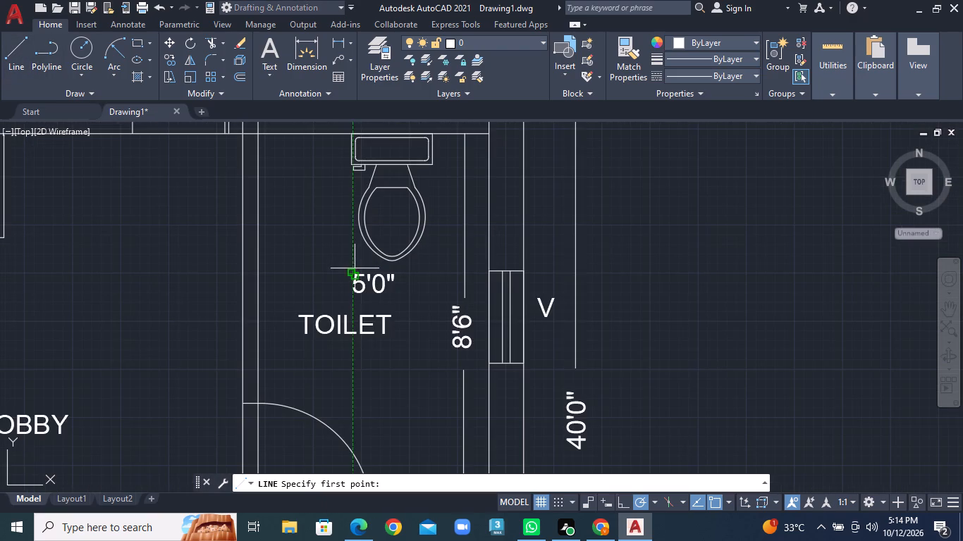
pyautogui.click(341, 285)
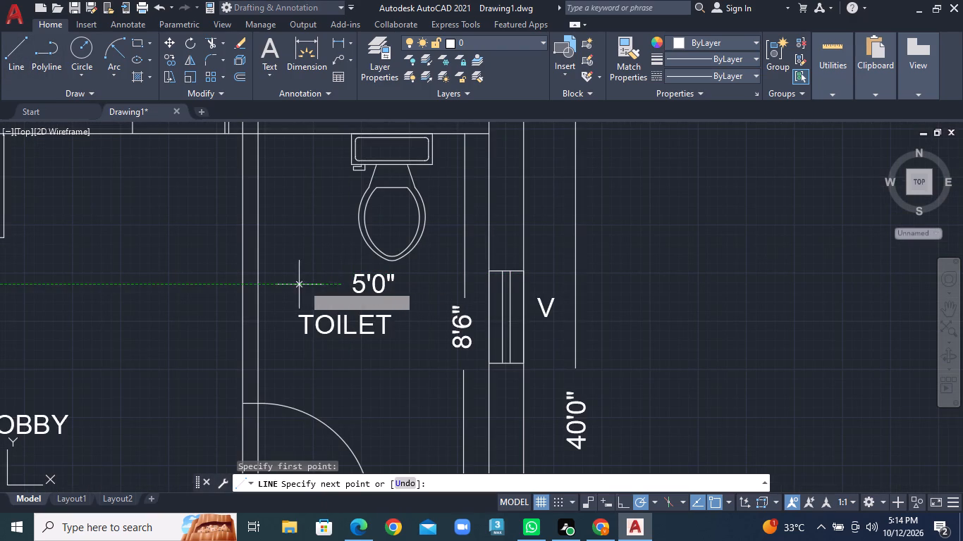
pyautogui.click(259, 286)
pyautogui.scroll(1, 259, 286)
pyautogui.rightClick(259, 286)
pyautogui.click(278, 289)
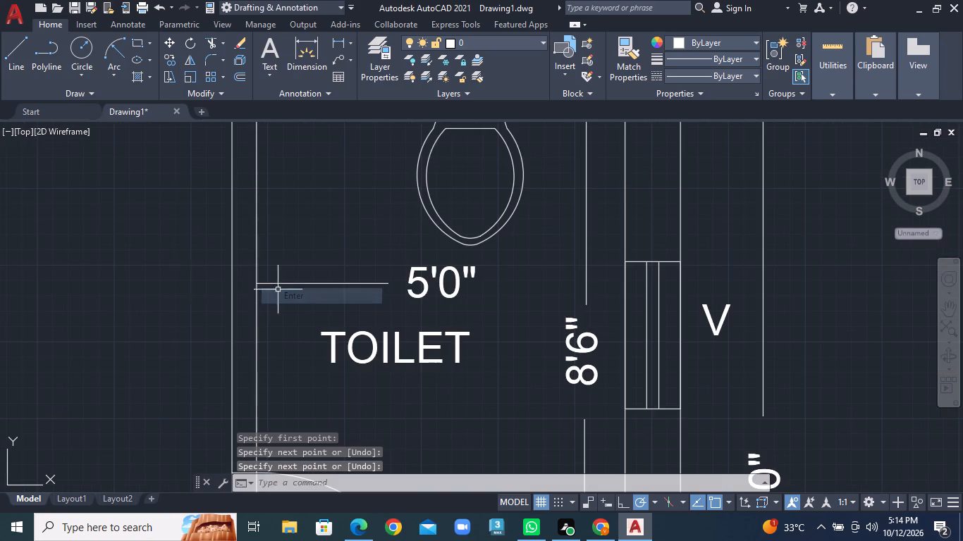
pyautogui.click(16, 69)
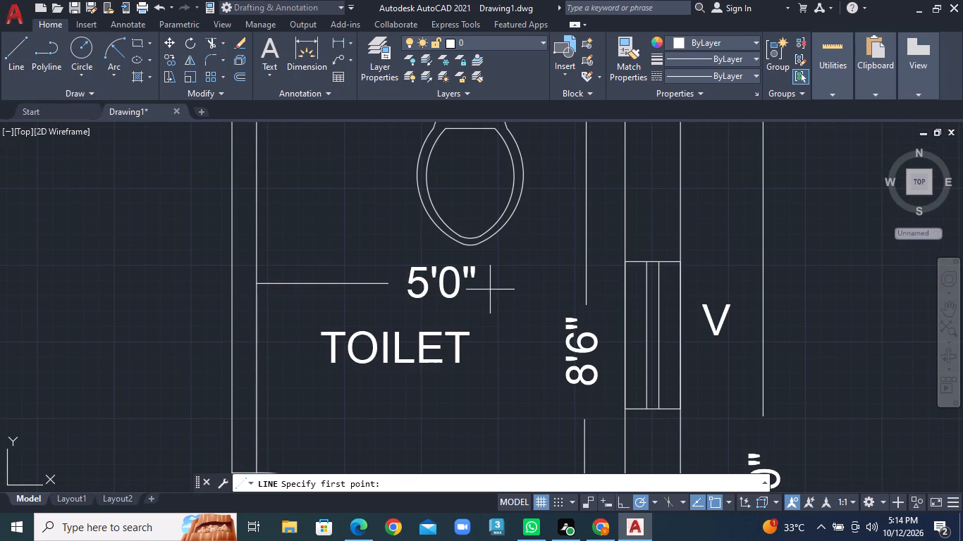
pyautogui.click(490, 287)
pyautogui.click(625, 293)
pyautogui.rightClick(622, 293)
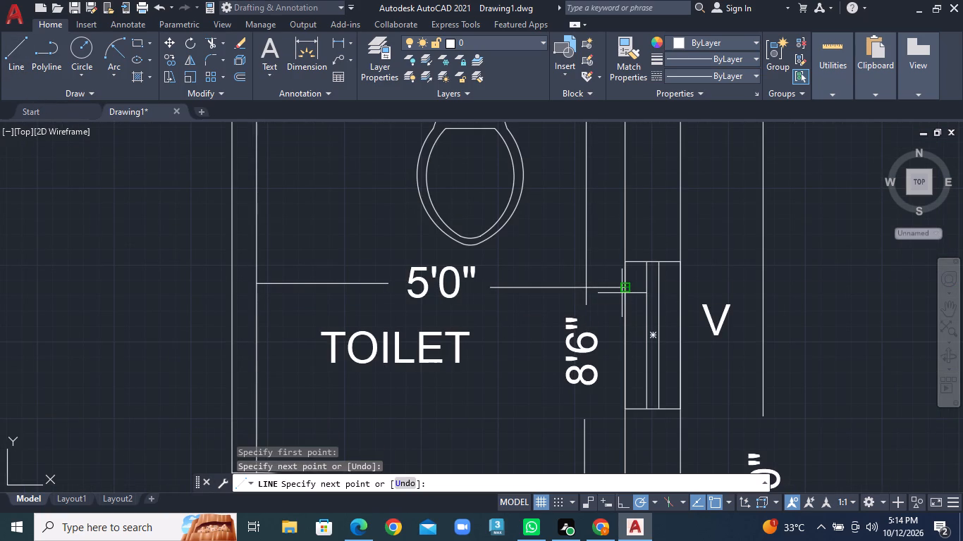
pyautogui.click(633, 299)
# Trim the wall lines crossing the bedroom, lower toilet and balcony door openings in the right plan.
pyautogui.scroll(-1, 484, 336)
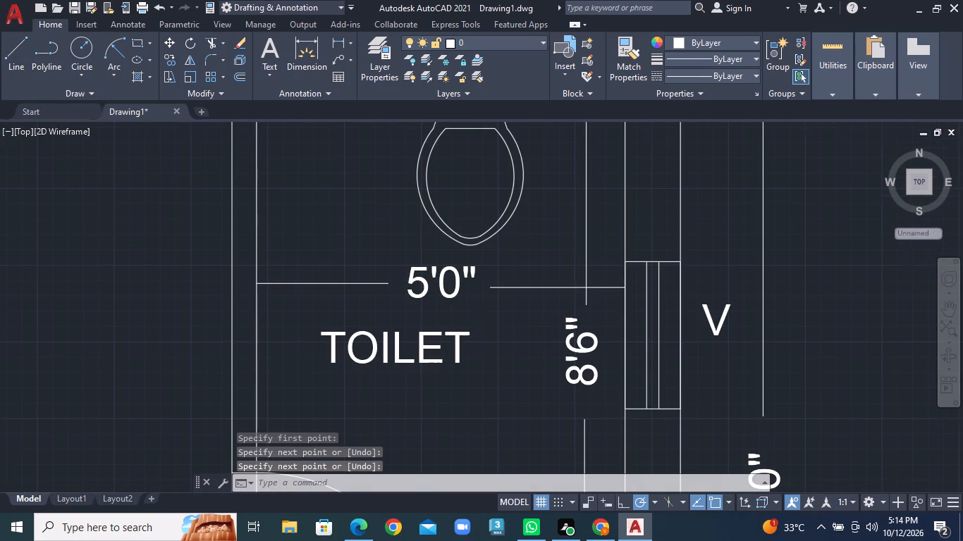
pyautogui.scroll(-1, 485, 336)
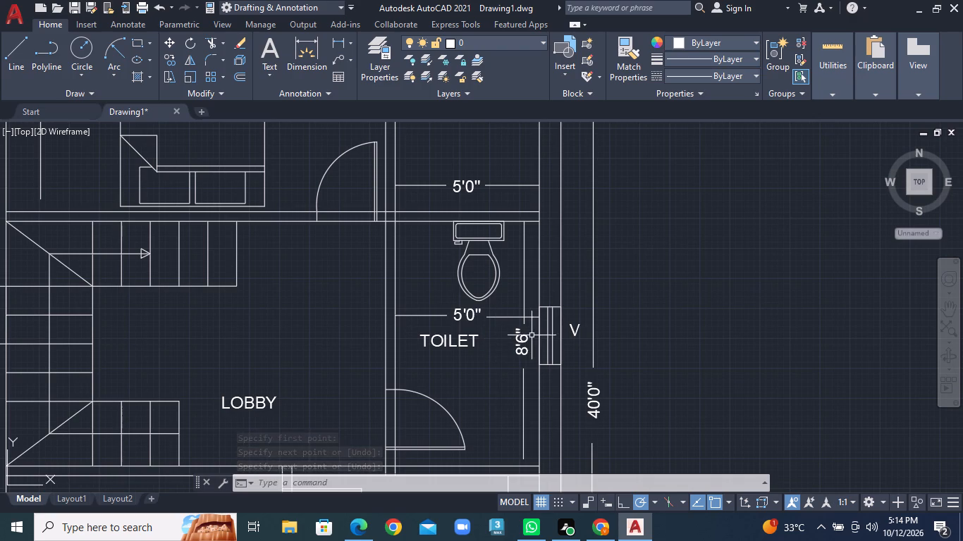
pyautogui.scroll(-1, 517, 346)
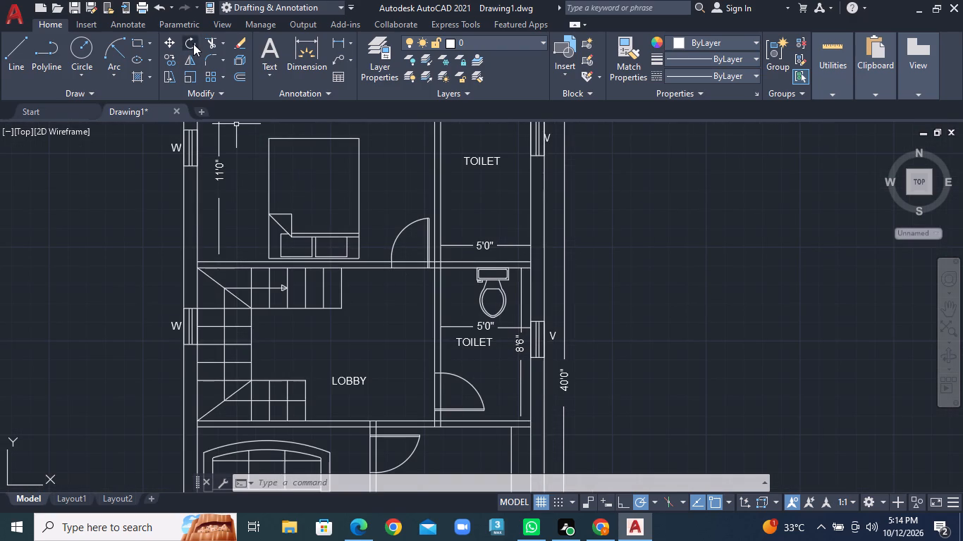
pyautogui.click(220, 42)
pyautogui.click(244, 61)
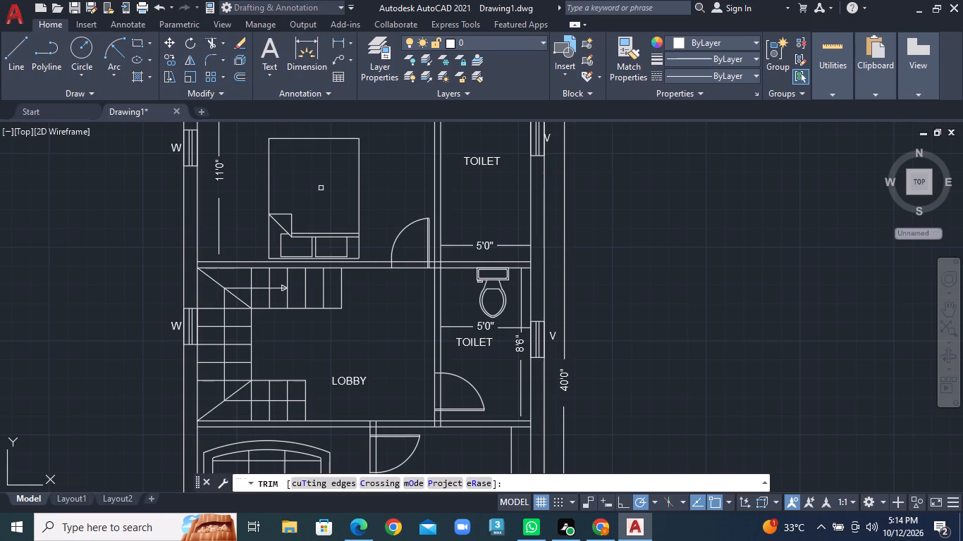
pyautogui.click(412, 262)
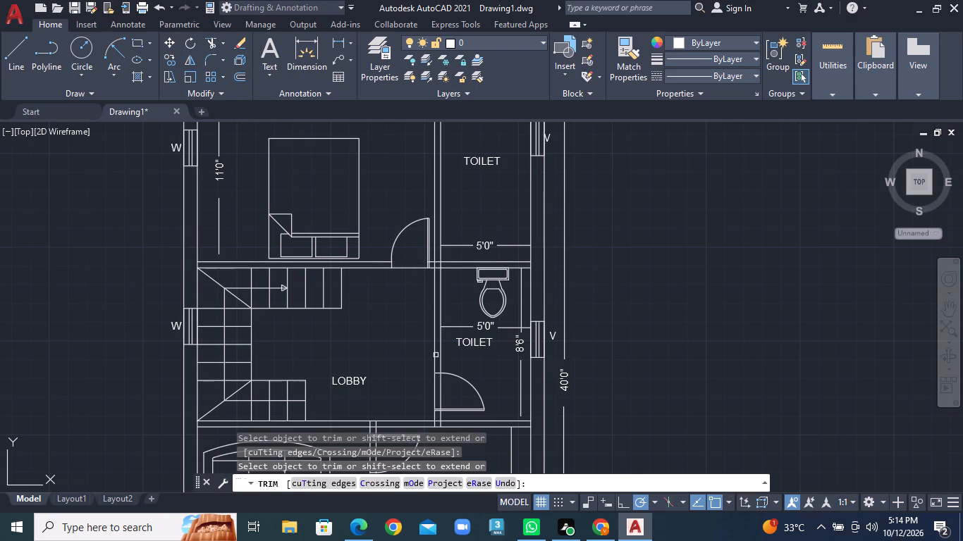
pyautogui.click(441, 382)
pyautogui.moveTo(383, 361); pyautogui.dragTo(398, 211, button='middle')
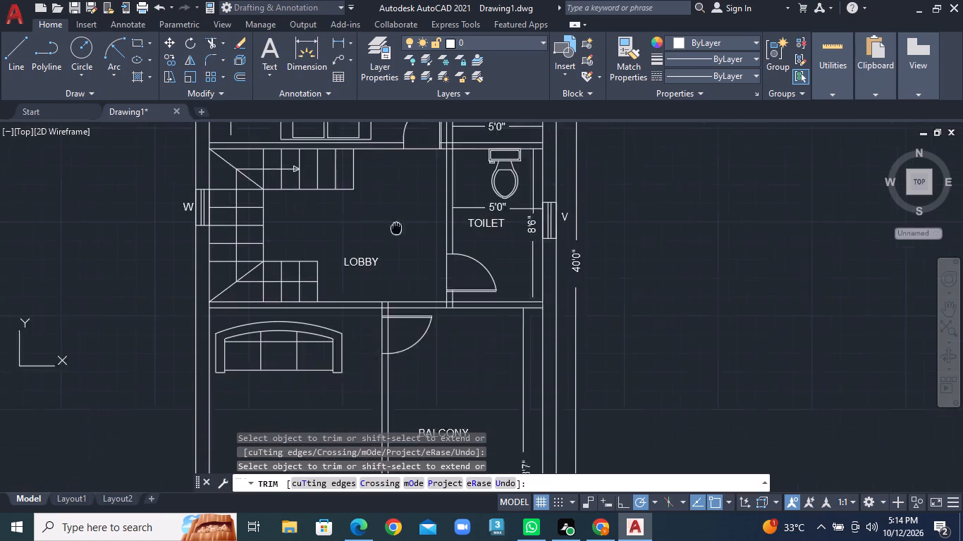
pyautogui.moveTo(398, 211); pyautogui.dragTo(410, 159, button='middle')
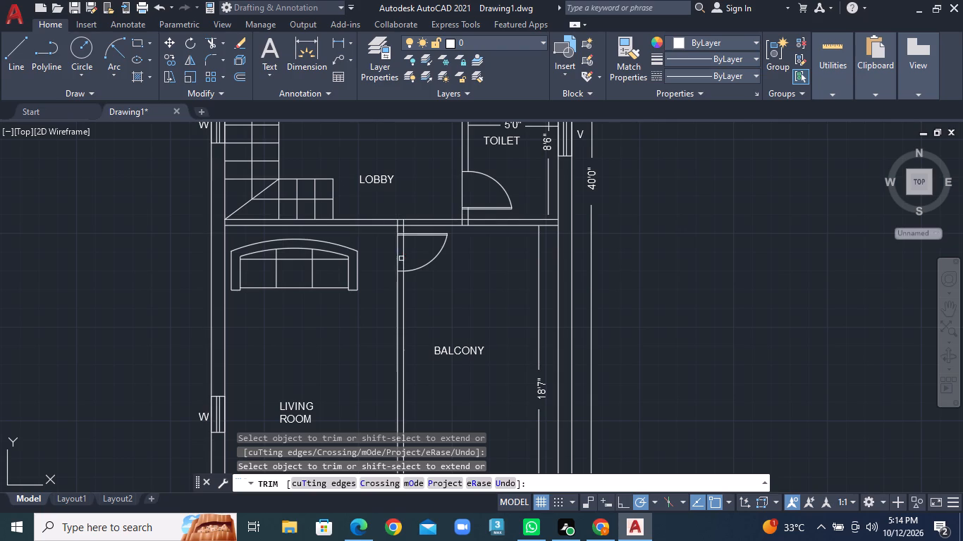
pyautogui.click(405, 254)
# Trim the outer wall's inner line where the partition between the right plan's bedroom and upper toilet meets the top wall.
pyautogui.scroll(-2, 240, 265)
pyautogui.moveTo(209, 268); pyautogui.dragTo(374, 263, button='middle')
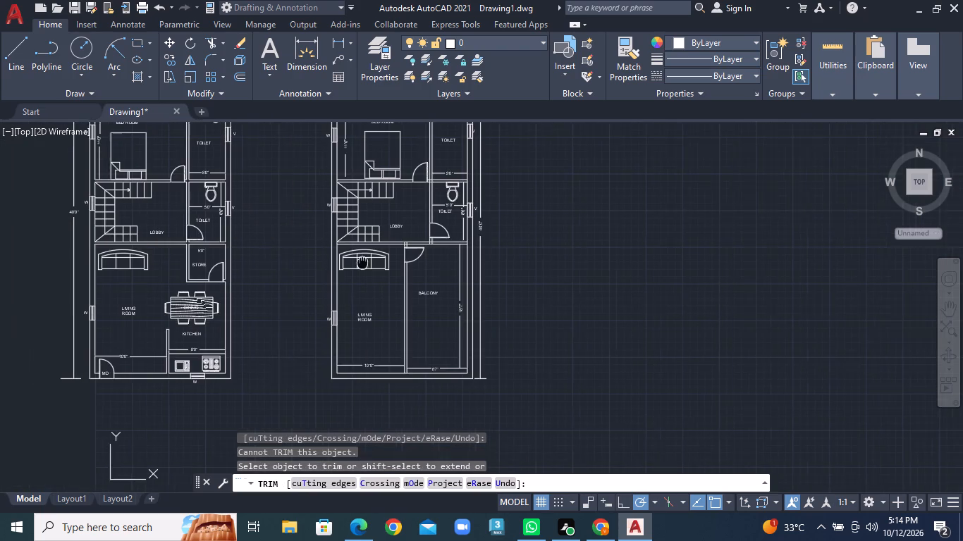
pyautogui.moveTo(374, 263); pyautogui.dragTo(391, 263, button='middle')
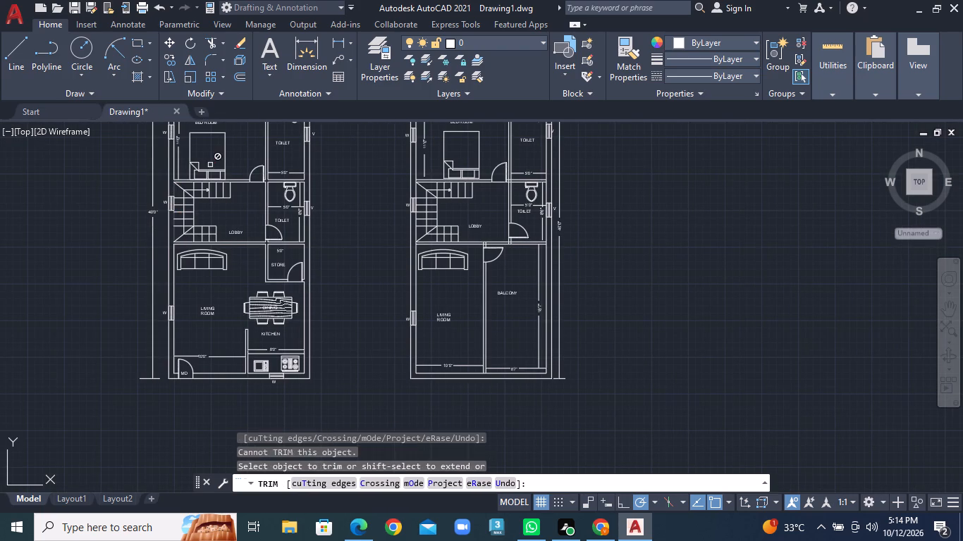
pyautogui.scroll(1, 232, 175)
pyautogui.moveTo(297, 199); pyautogui.dragTo(290, 254, button='middle')
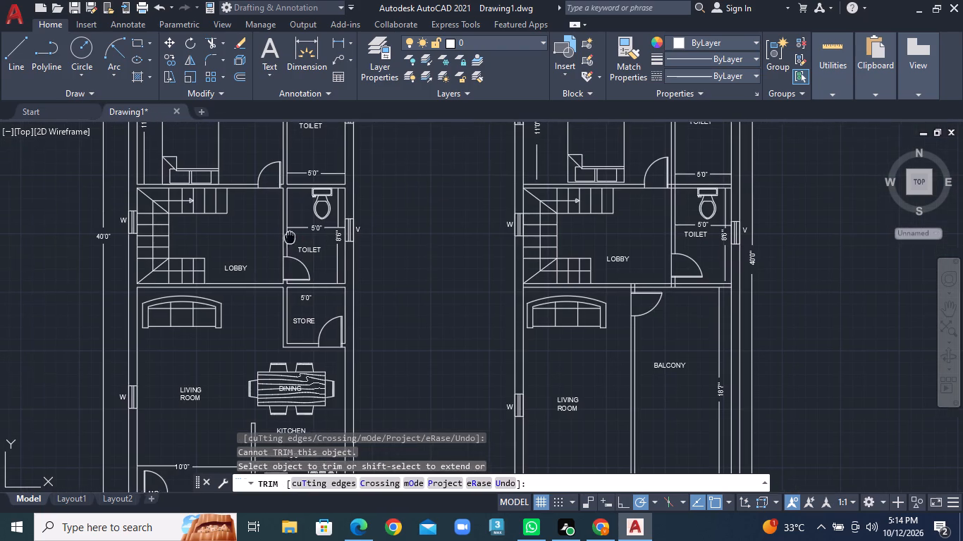
pyautogui.moveTo(290, 254); pyautogui.dragTo(183, 296, button='middle')
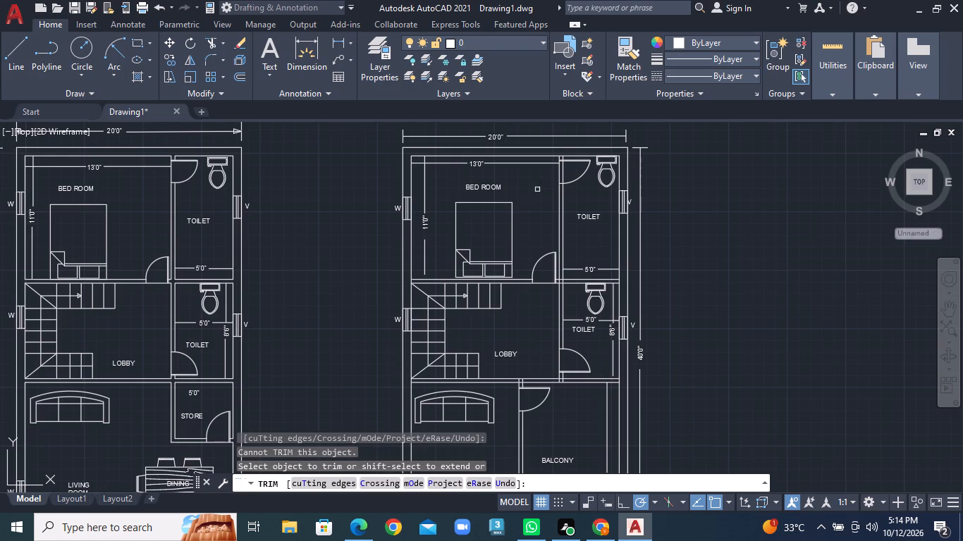
pyautogui.scroll(2, 536, 164)
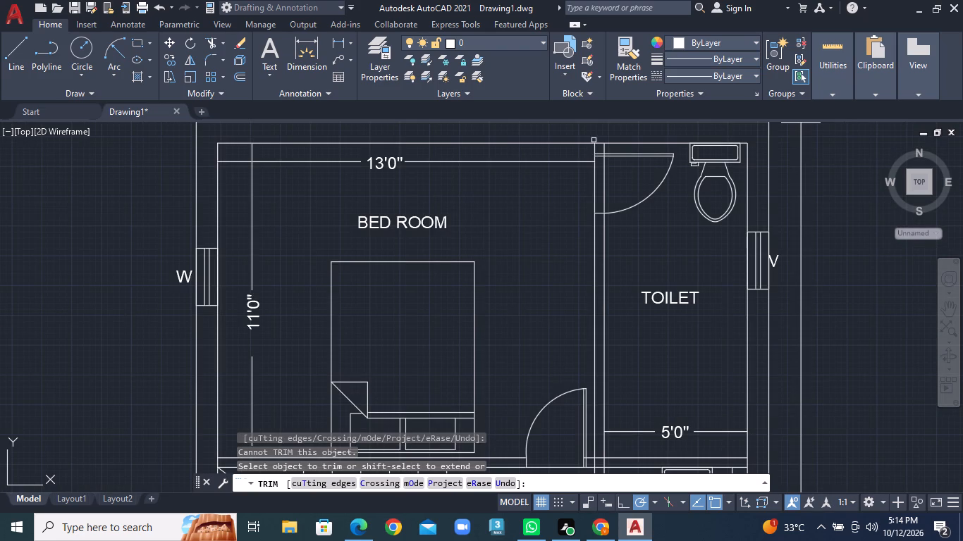
pyautogui.click(599, 144)
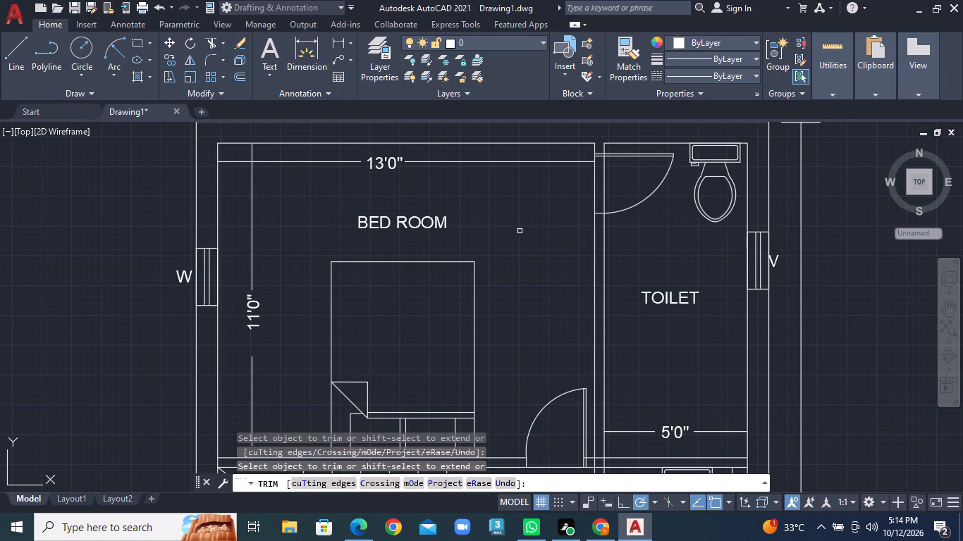
# Trim the overlapping lines where the wall between the two toilets meets the outer wall and crosses the toilet partition.
pyautogui.scroll(-1, 520, 231)
pyautogui.moveTo(620, 319); pyautogui.dragTo(569, 165, button='middle')
pyautogui.scroll(1, 613, 232)
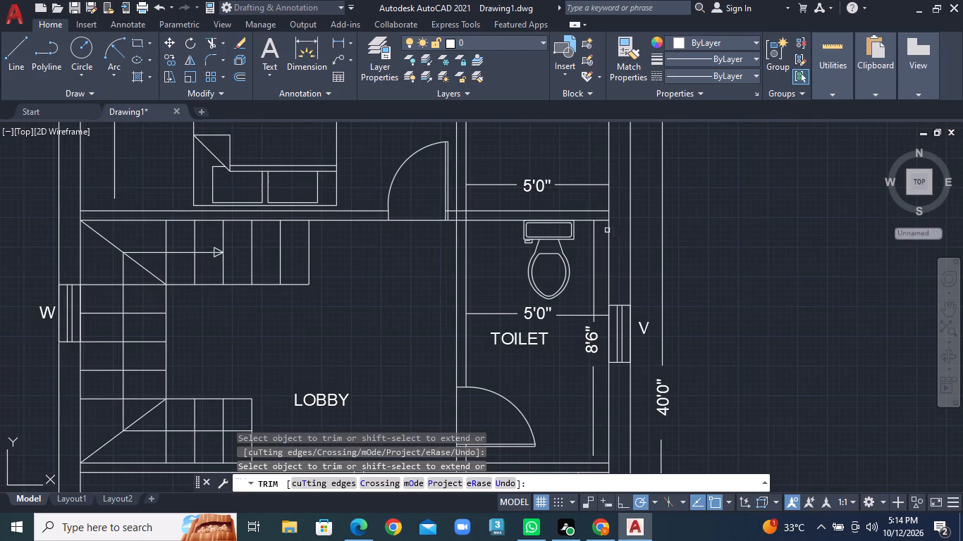
pyautogui.click(608, 216)
pyautogui.scroll(2, 406, 211)
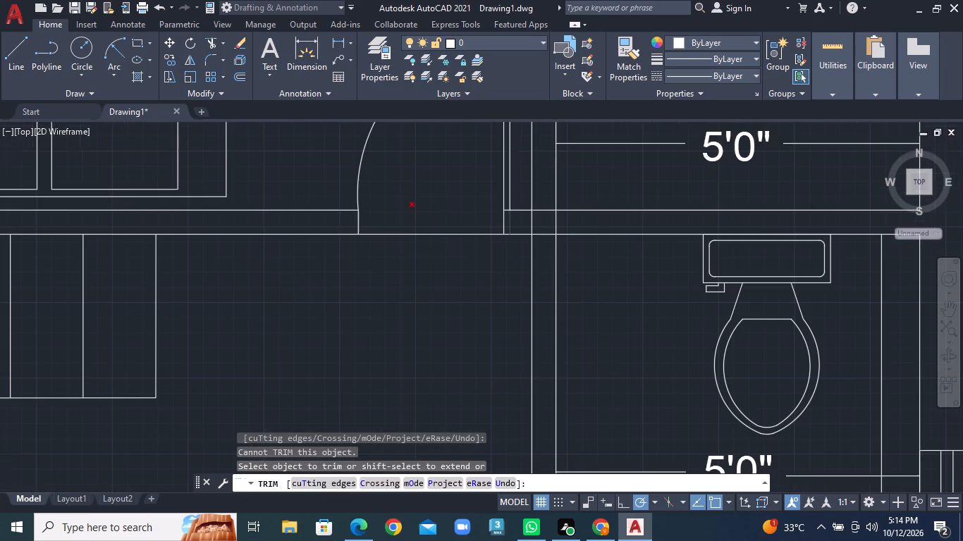
pyautogui.click(543, 210)
pyautogui.click(542, 235)
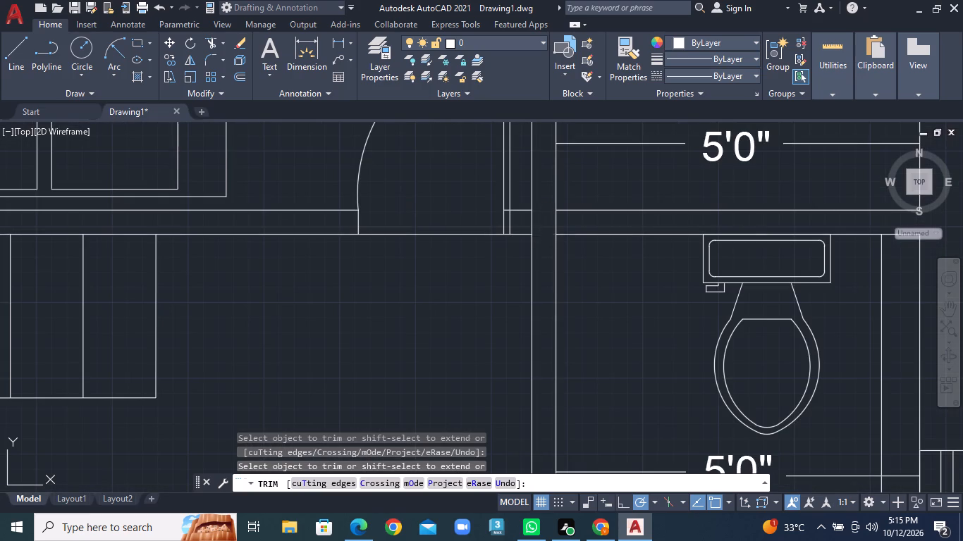
pyautogui.click(529, 227)
pyautogui.click(561, 227)
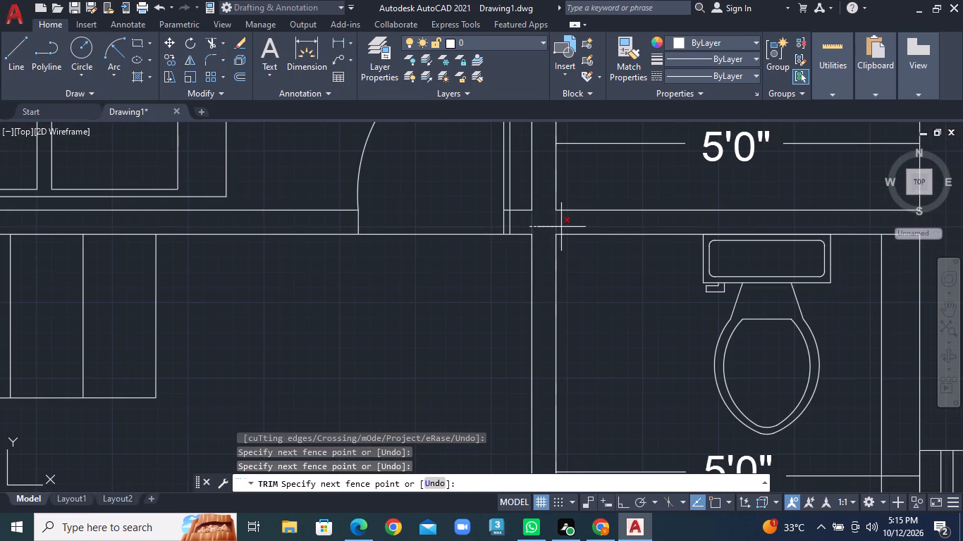
# Trim the overlapping lines where the lower toilet's bottom wall meets the outer wall and the lobby-toilet partition.
pyautogui.scroll(-2, 516, 240)
pyautogui.moveTo(498, 297); pyautogui.dragTo(460, 170, button='middle')
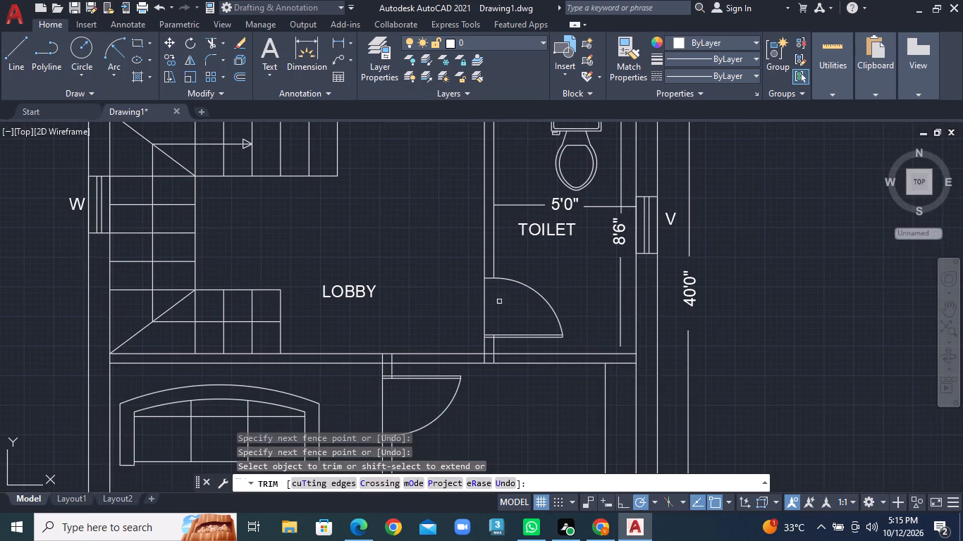
pyautogui.click(634, 359)
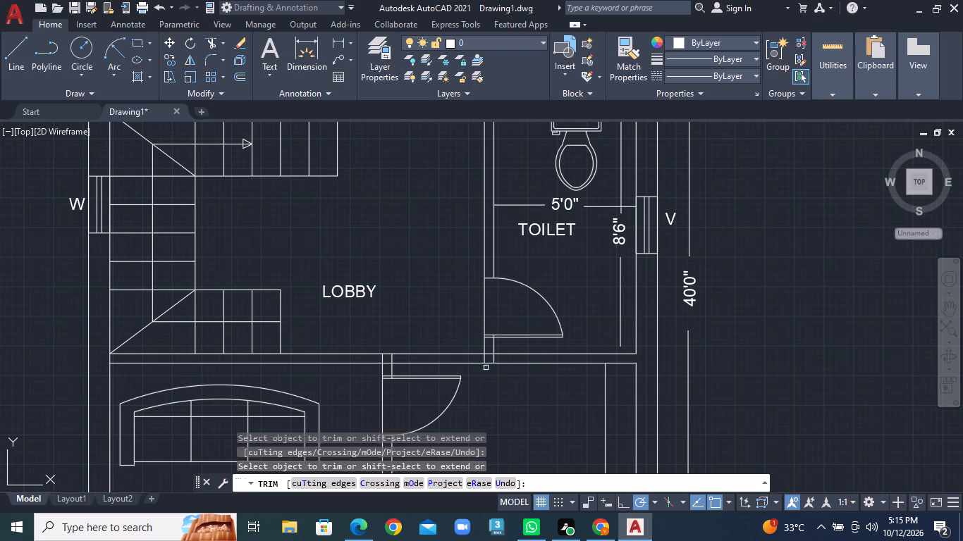
pyautogui.scroll(2, 466, 358)
pyautogui.click(526, 342)
pyautogui.click(526, 356)
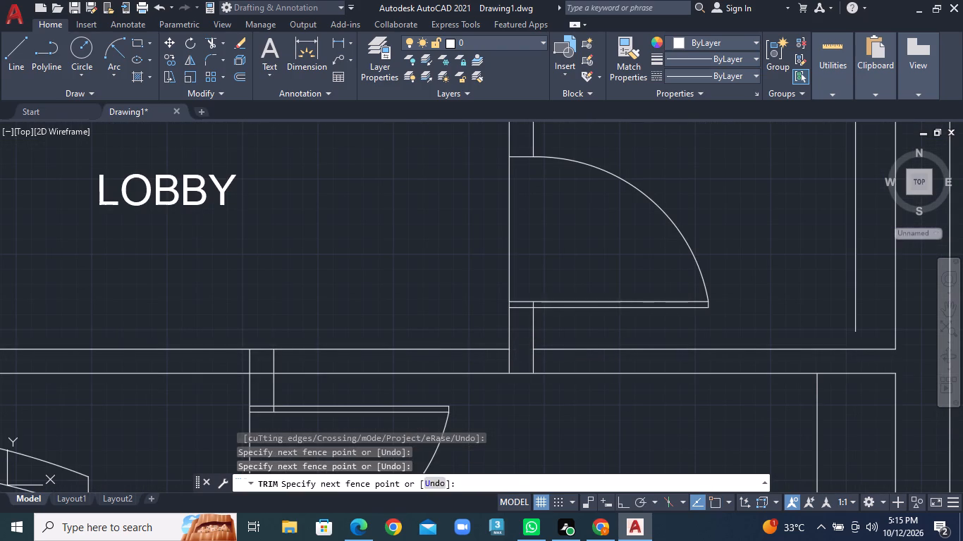
pyautogui.click(491, 358)
pyautogui.click(560, 364)
pyautogui.scroll(-2, 465, 349)
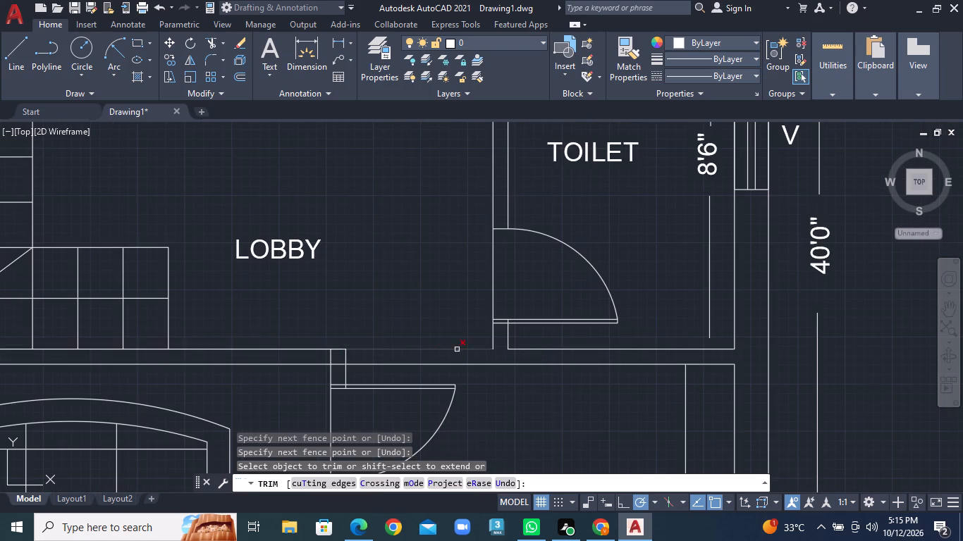
# Trim the overlapping lines where the living room-balcony partition meets the wall below the lobby.
pyautogui.scroll(-1, 164, 371)
pyautogui.moveTo(179, 340); pyautogui.dragTo(214, 198, button='middle')
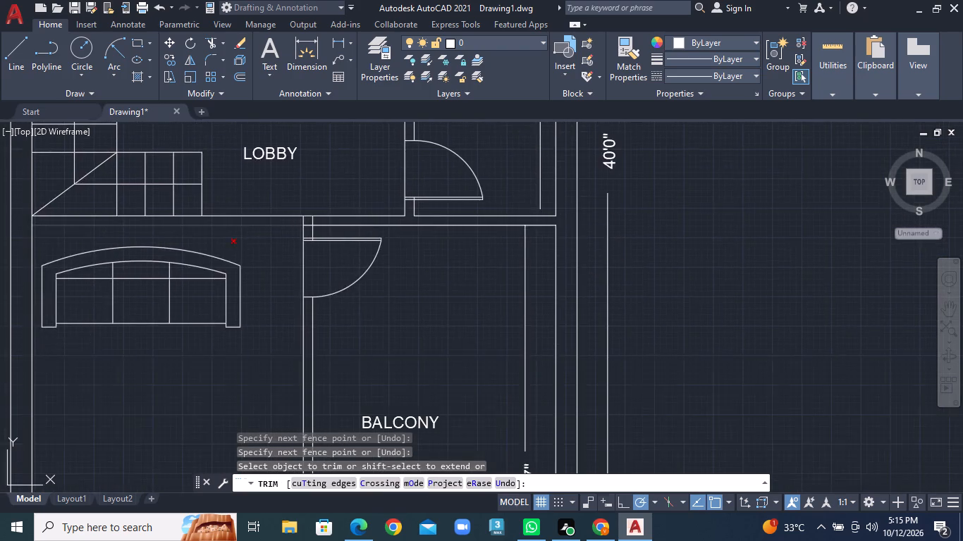
pyautogui.scroll(3, 264, 229)
pyautogui.click(318, 218)
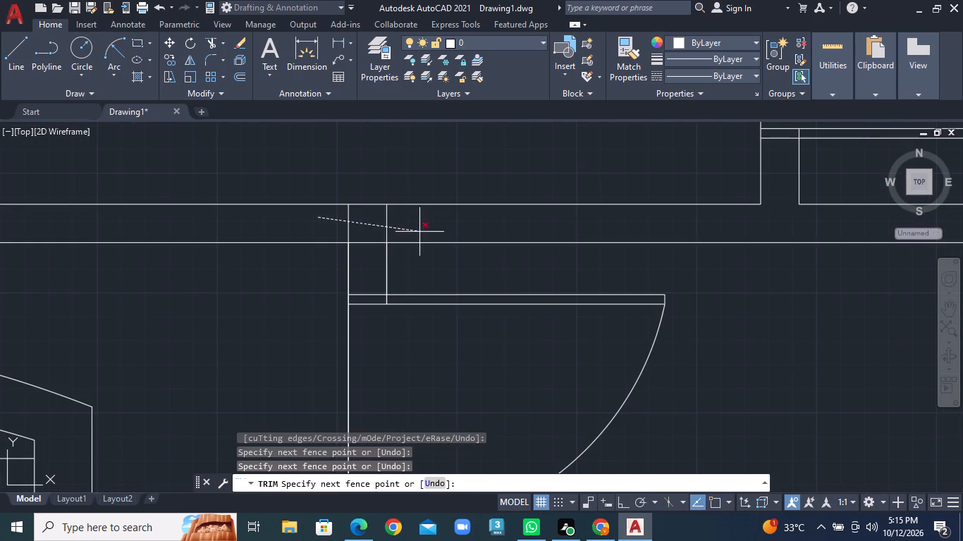
pyautogui.click(430, 231)
pyautogui.click(378, 235)
pyautogui.click(369, 264)
pyautogui.scroll(-2, 369, 273)
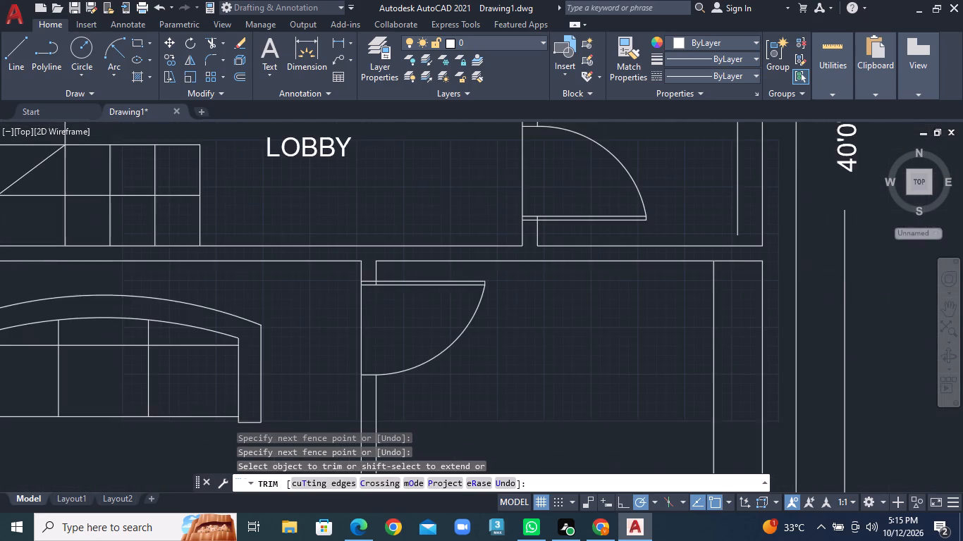
# Trim the outer wall's inner line where the wall between the lobby and living room meets it, beside the sofa.
pyautogui.scroll(-1, 376, 336)
pyautogui.moveTo(382, 361); pyautogui.dragTo(447, 223, button='middle')
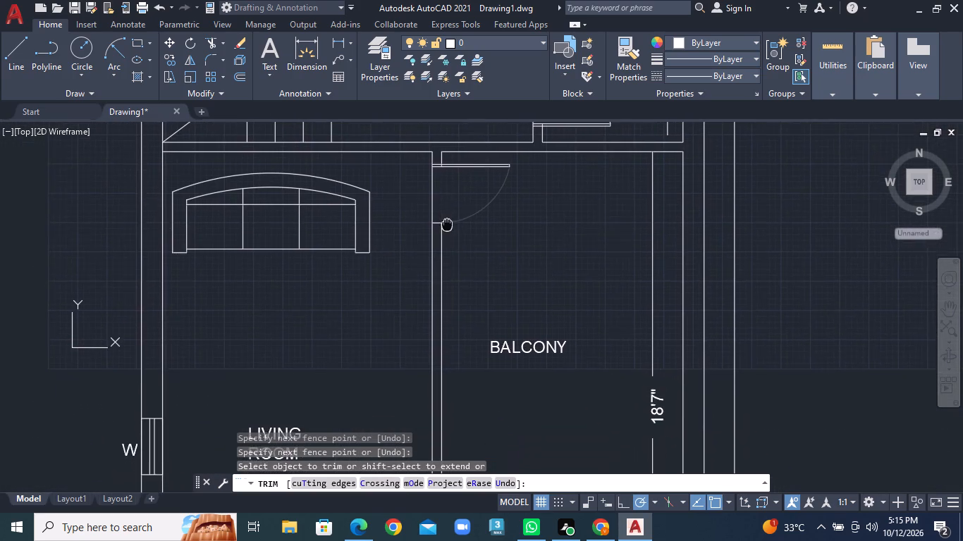
pyautogui.moveTo(447, 223); pyautogui.dragTo(516, 264, button='middle')
pyautogui.scroll(2, 250, 172)
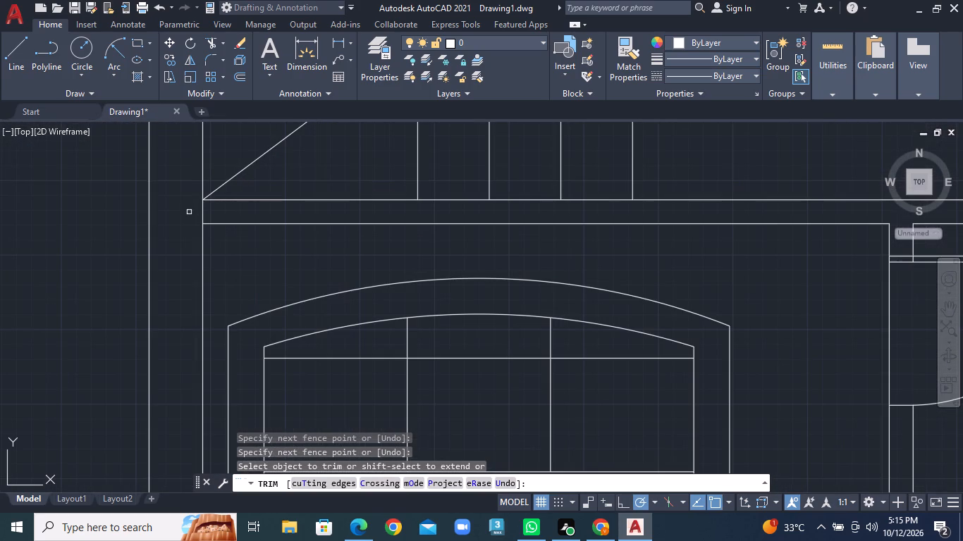
pyautogui.click(185, 214)
pyautogui.click(223, 214)
pyautogui.scroll(-3, 226, 214)
# Trim the outer wall's inner line where the wall between the bedroom and staircase meets it.
pyautogui.moveTo(252, 167); pyautogui.dragTo(259, 347, button='middle')
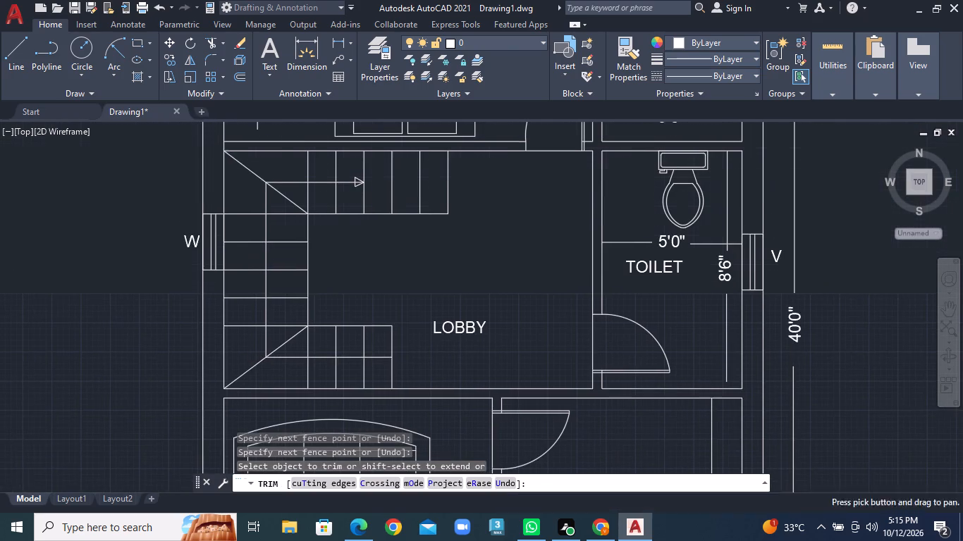
pyautogui.moveTo(262, 171); pyautogui.dragTo(253, 321, button='middle')
pyautogui.scroll(2, 231, 267)
pyautogui.click(195, 314)
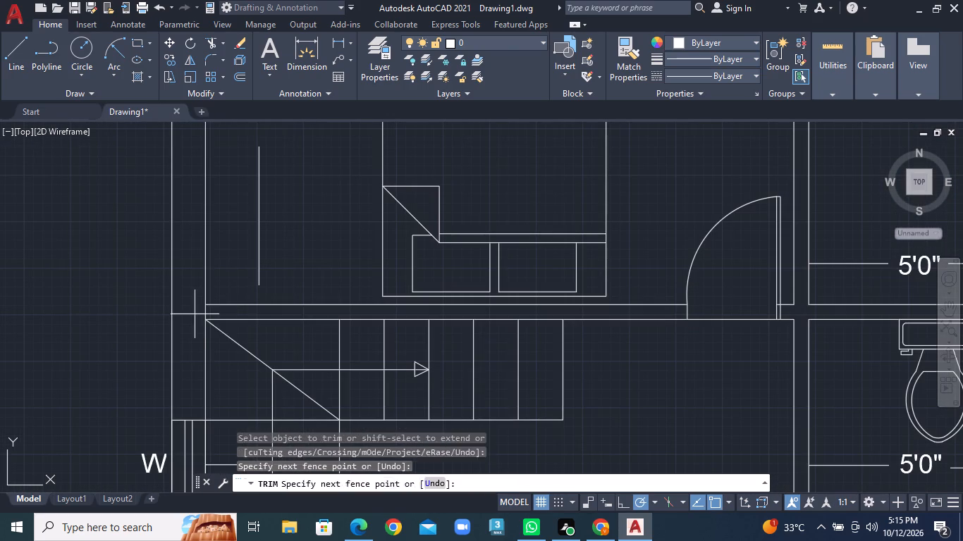
pyautogui.click(212, 314)
# Trim the bottom wall's inner line where the living room-balcony partition meets it, between the 10'0" and 8'7" dimensions.
pyautogui.scroll(-2, 271, 318)
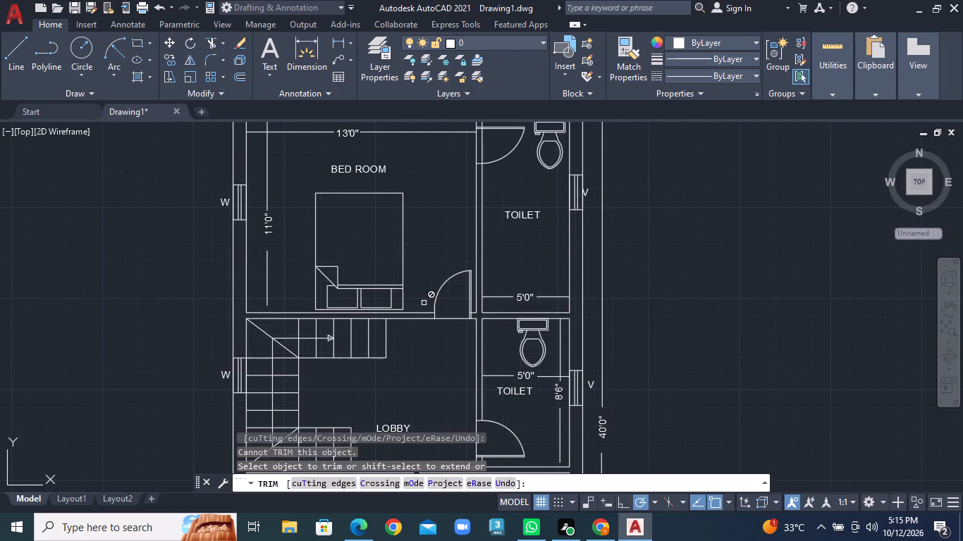
pyautogui.scroll(-1, 424, 311)
pyautogui.moveTo(424, 311); pyautogui.dragTo(423, 359, button='middle')
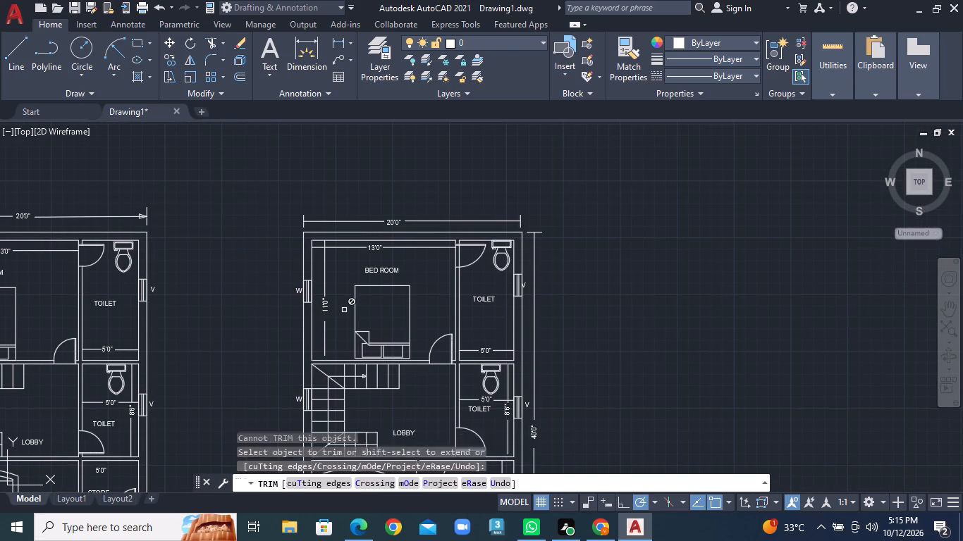
pyautogui.moveTo(417, 352); pyautogui.dragTo(395, 173, button='middle')
pyautogui.moveTo(405, 335); pyautogui.dragTo(398, 240, button='middle')
pyautogui.moveTo(388, 392); pyautogui.dragTo(388, 348, button='middle')
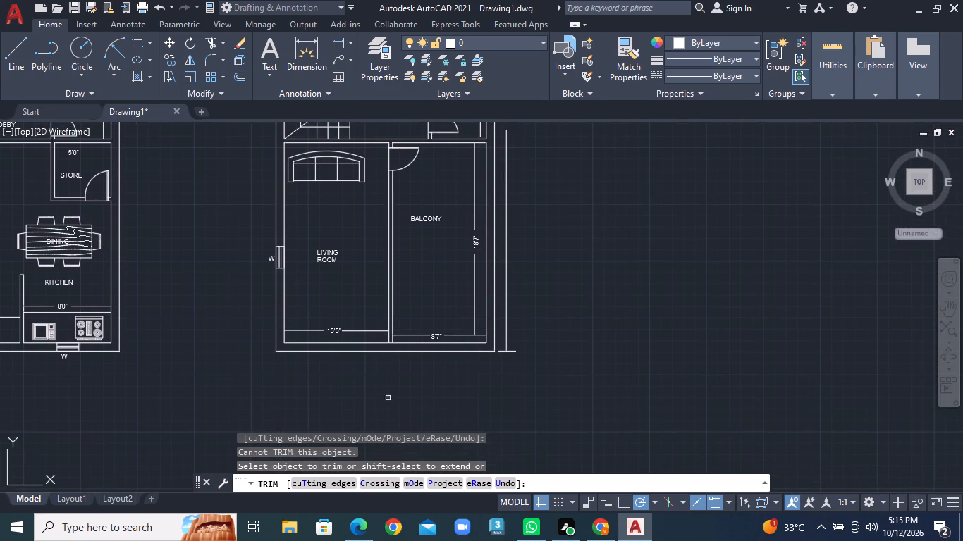
pyautogui.scroll(2, 388, 363)
pyautogui.click(394, 309)
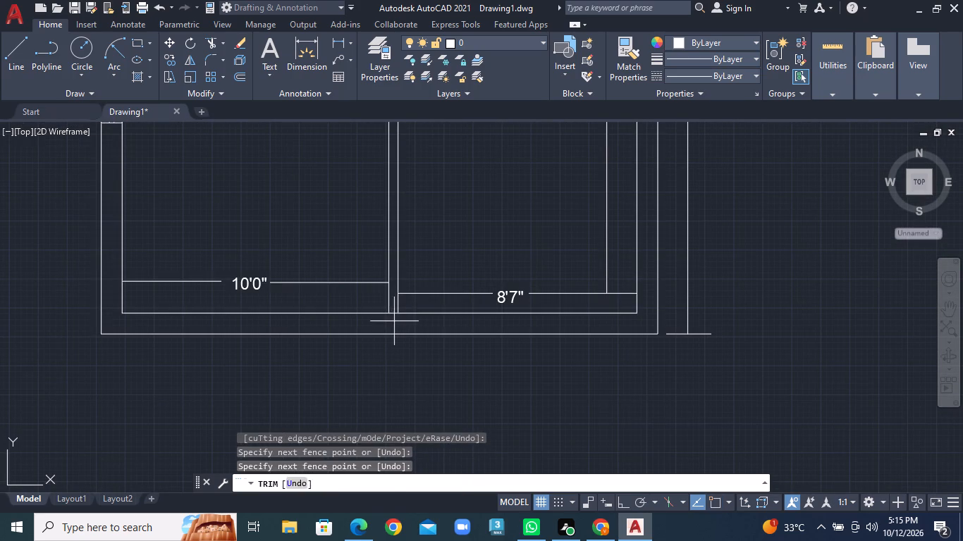
pyautogui.click(394, 321)
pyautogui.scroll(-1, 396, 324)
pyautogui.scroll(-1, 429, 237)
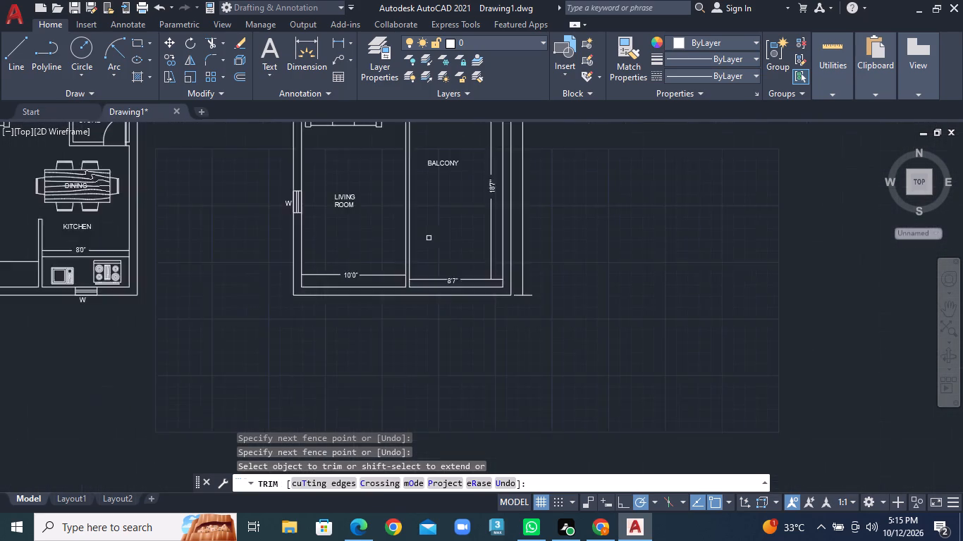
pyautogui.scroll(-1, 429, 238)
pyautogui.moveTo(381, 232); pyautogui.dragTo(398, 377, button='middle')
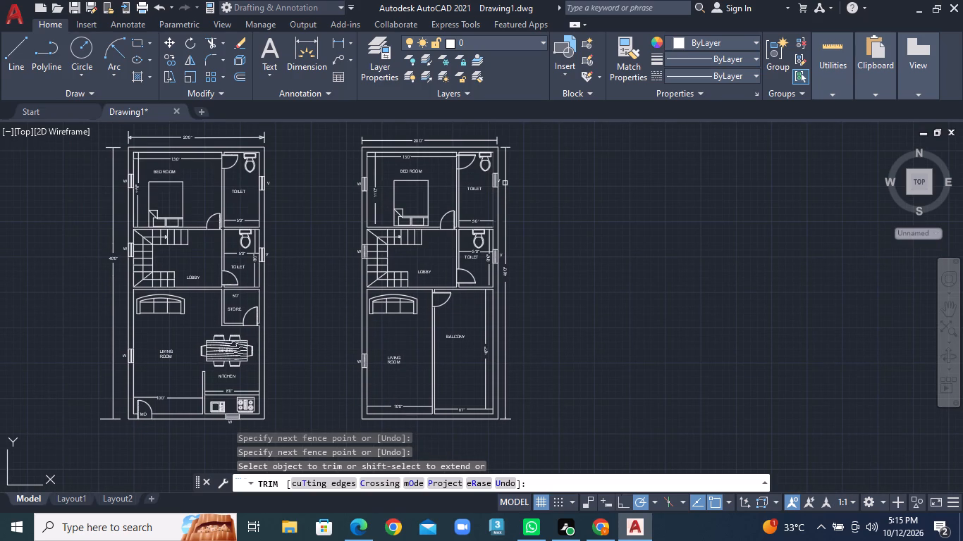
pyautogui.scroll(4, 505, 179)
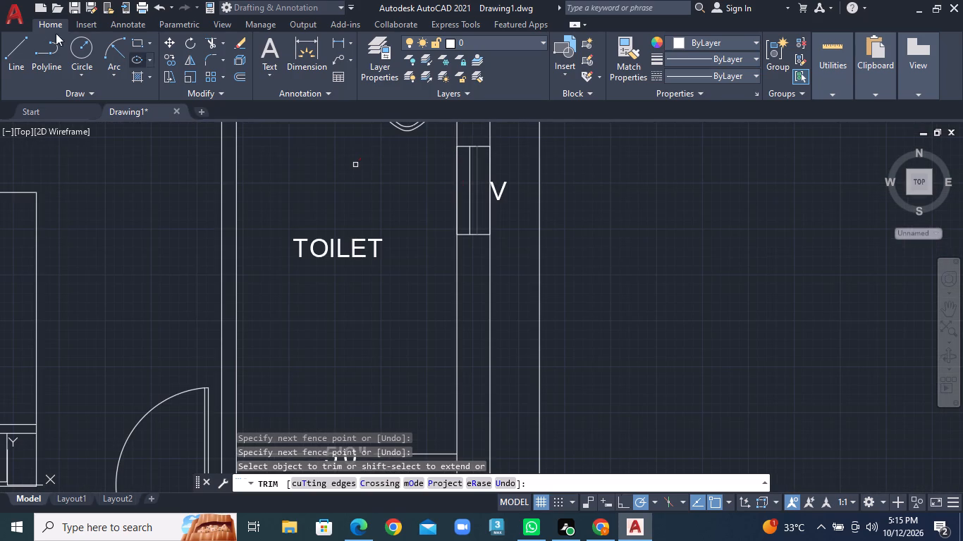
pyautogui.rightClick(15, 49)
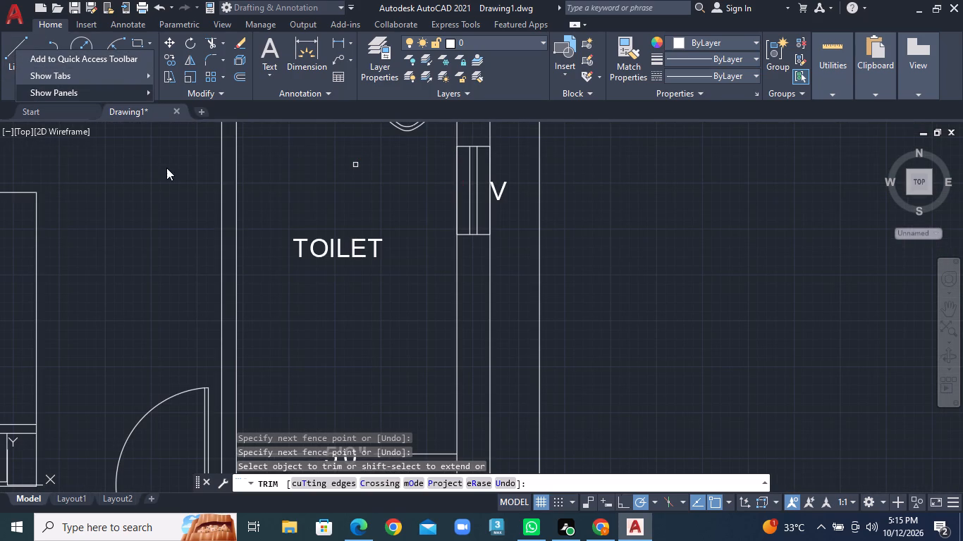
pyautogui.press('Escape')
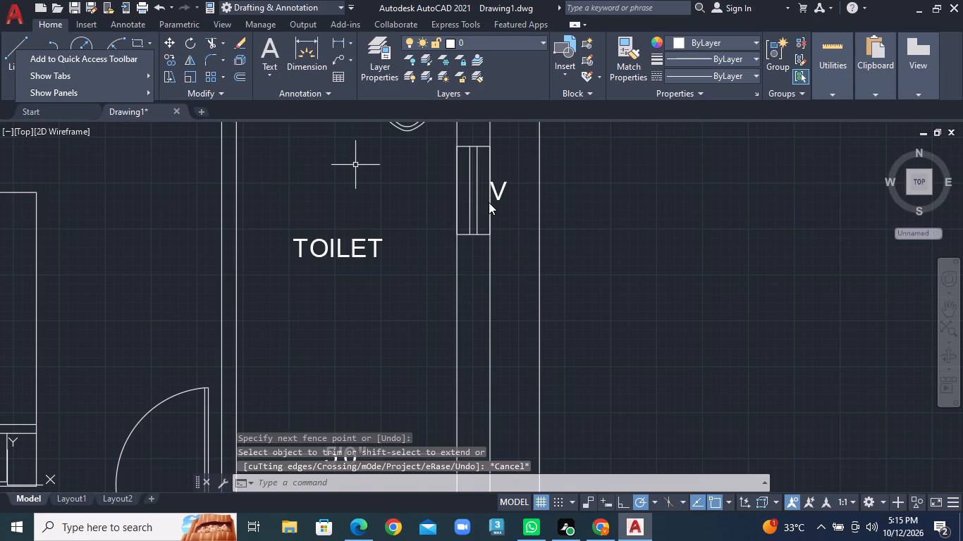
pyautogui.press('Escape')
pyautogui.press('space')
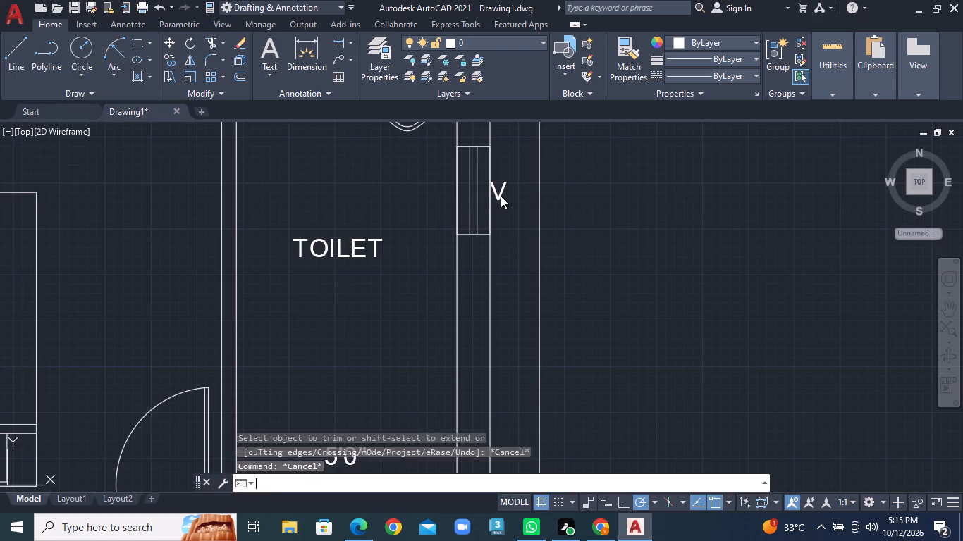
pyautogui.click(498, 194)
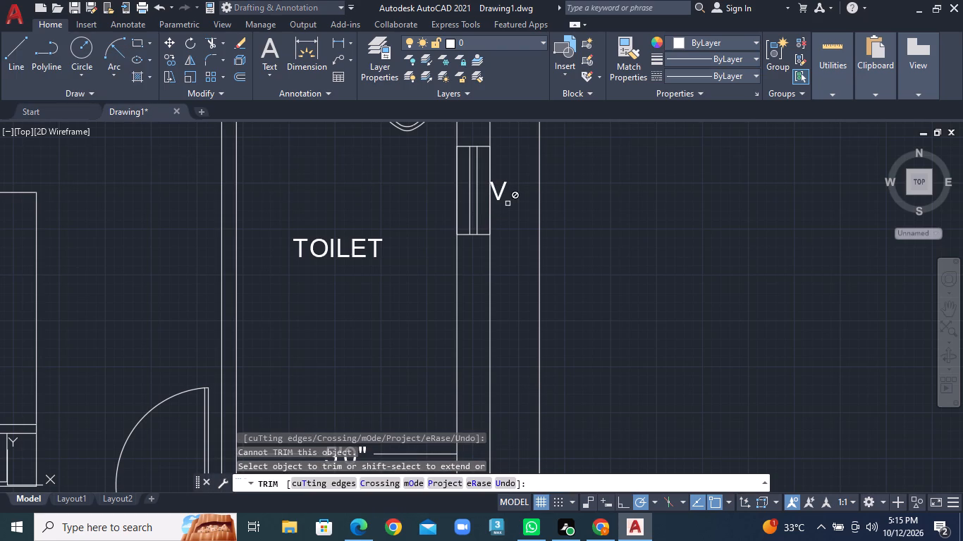
# Move the V mark beside the right plan's upper toilet window slightly outward and down, clear of the outer wall line.
pyautogui.click(166, 44)
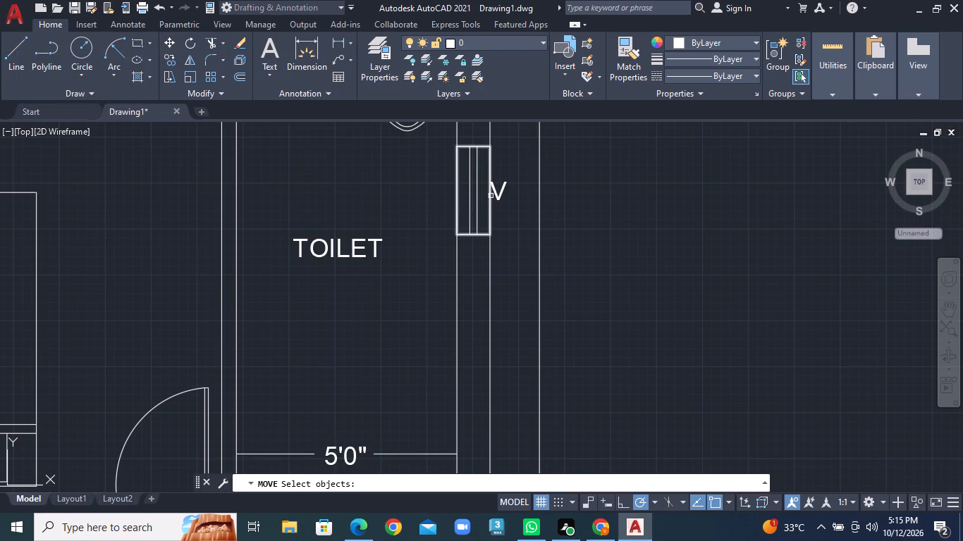
pyautogui.click(503, 196)
pyautogui.rightClick(502, 196)
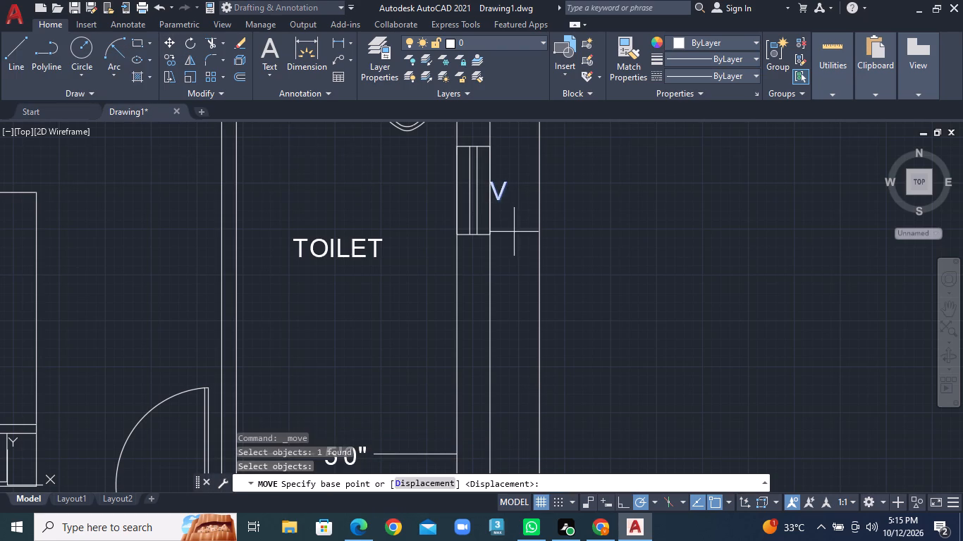
pyautogui.click(501, 194)
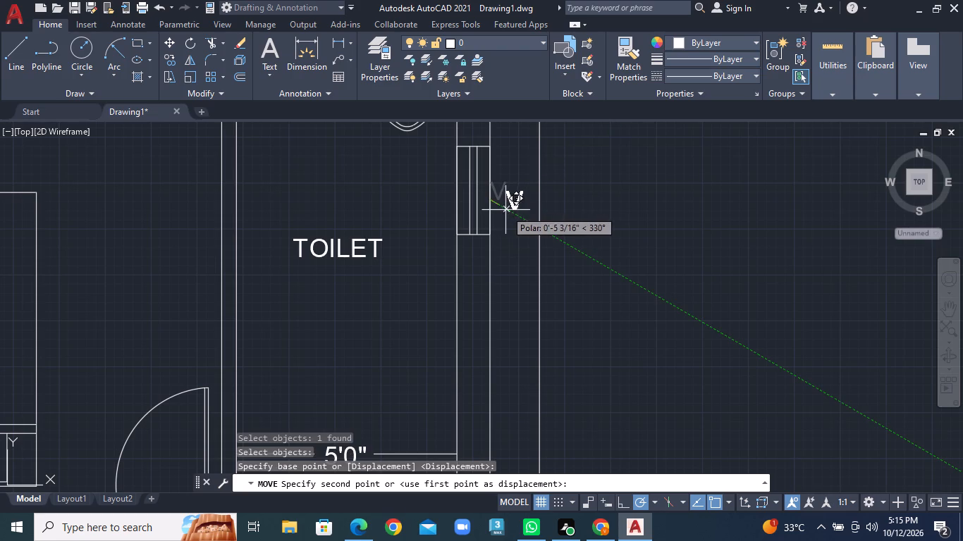
pyautogui.click(503, 210)
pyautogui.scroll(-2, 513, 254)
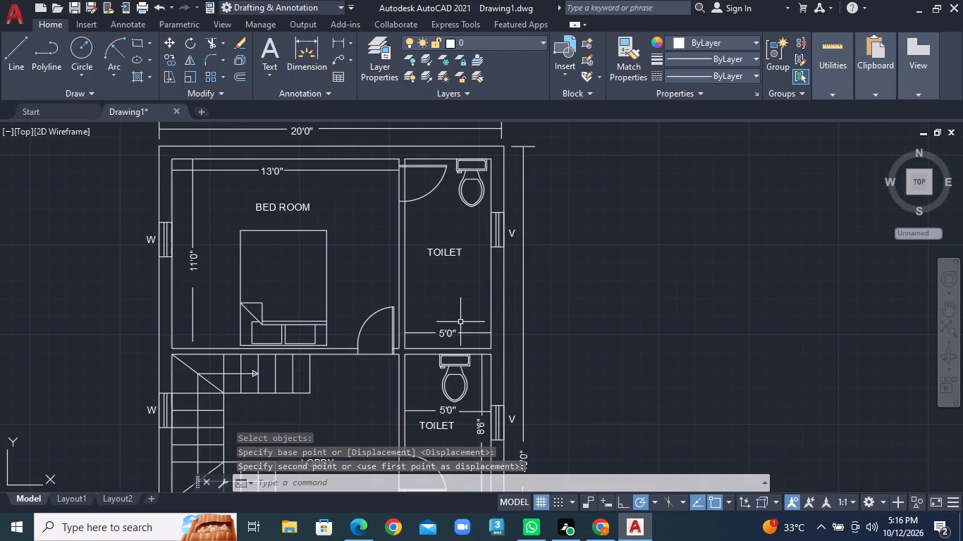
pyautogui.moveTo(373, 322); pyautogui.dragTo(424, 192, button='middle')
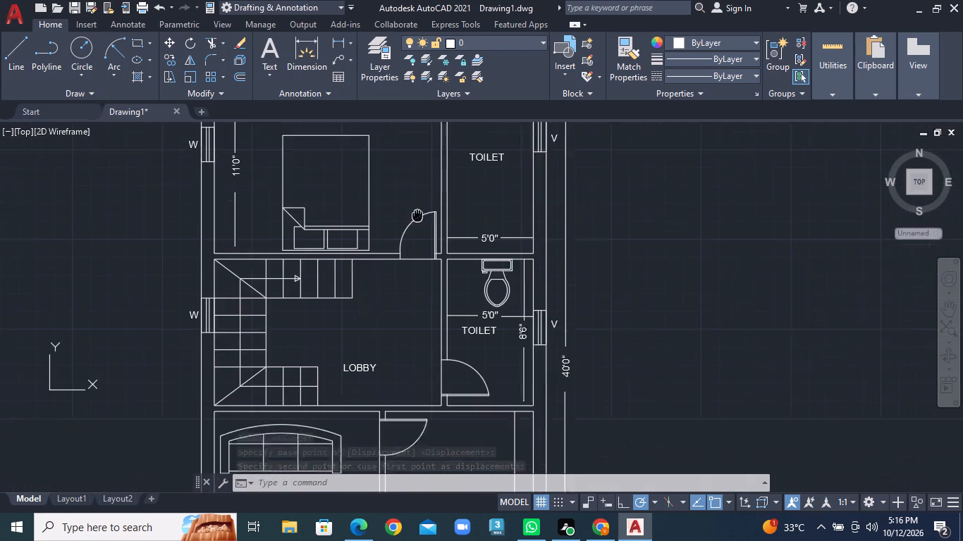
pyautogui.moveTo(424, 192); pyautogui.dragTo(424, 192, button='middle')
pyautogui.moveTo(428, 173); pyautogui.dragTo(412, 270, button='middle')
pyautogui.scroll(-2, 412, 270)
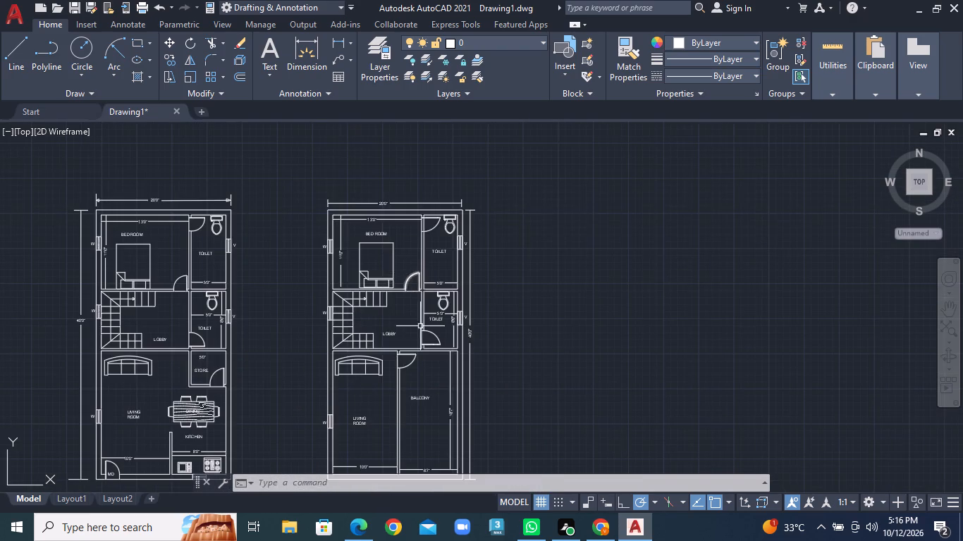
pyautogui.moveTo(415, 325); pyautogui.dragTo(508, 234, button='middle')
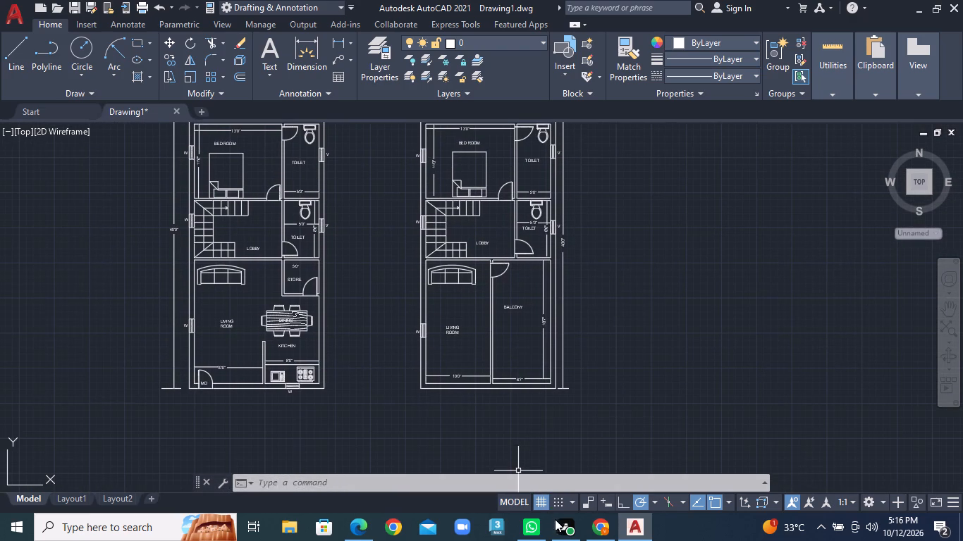
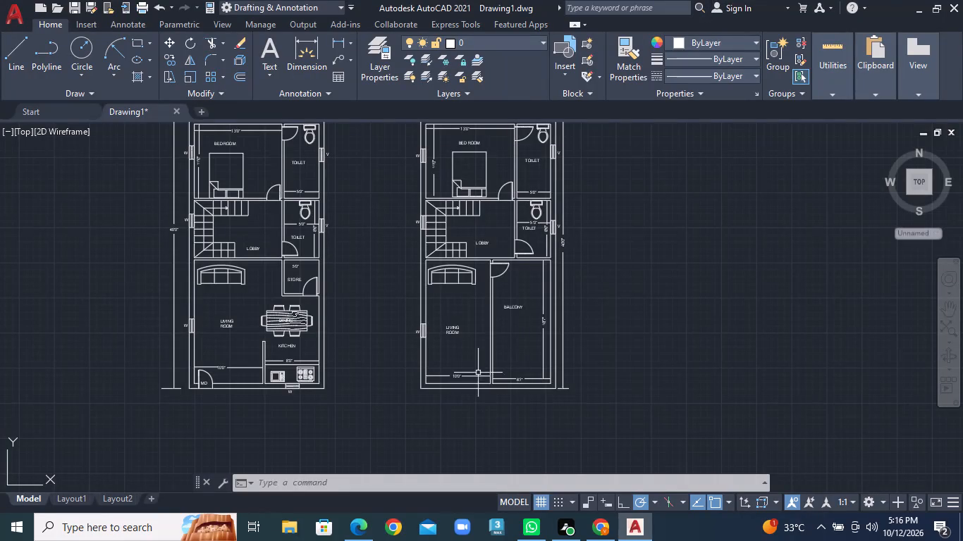
# Move the W mark beside the right plan's living room window slightly outward and down, clear of the outer wall line.
pyautogui.scroll(4, 457, 371)
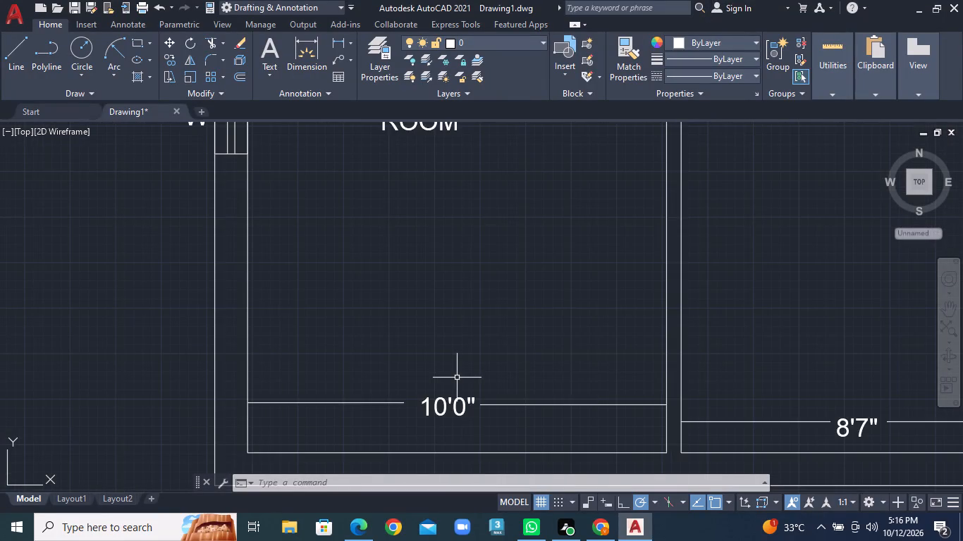
pyautogui.scroll(-1, 457, 378)
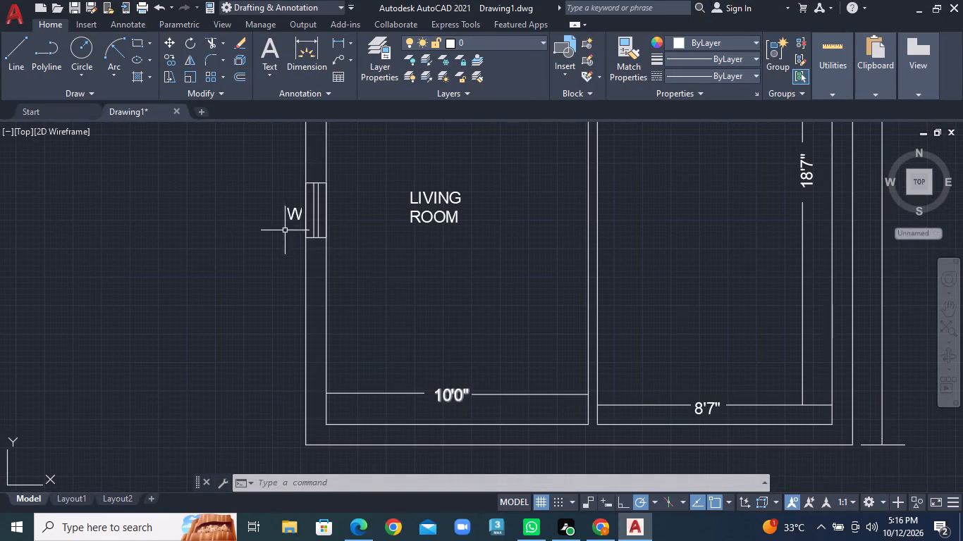
pyautogui.click(294, 212)
pyautogui.scroll(3, 288, 209)
pyautogui.rightClick(301, 222)
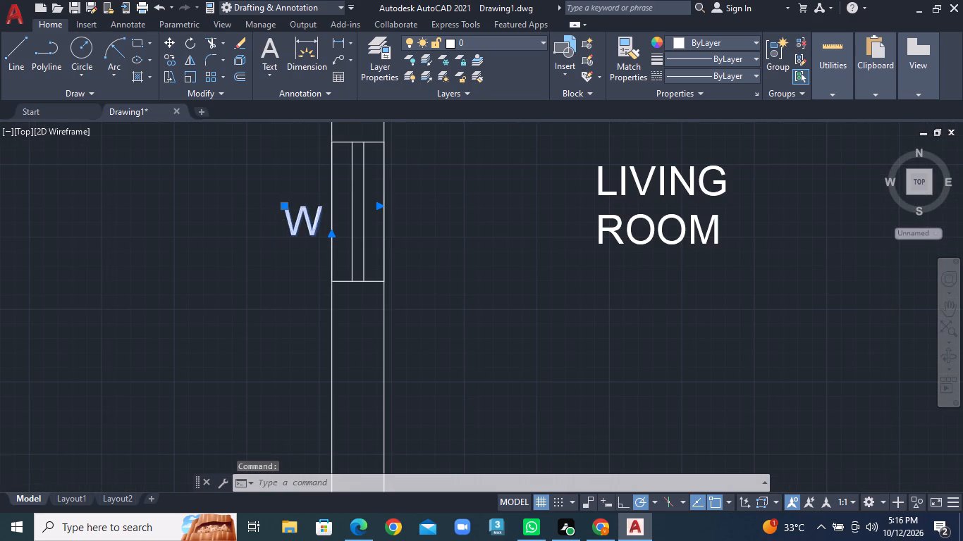
pyautogui.click(331, 266)
pyautogui.click(300, 218)
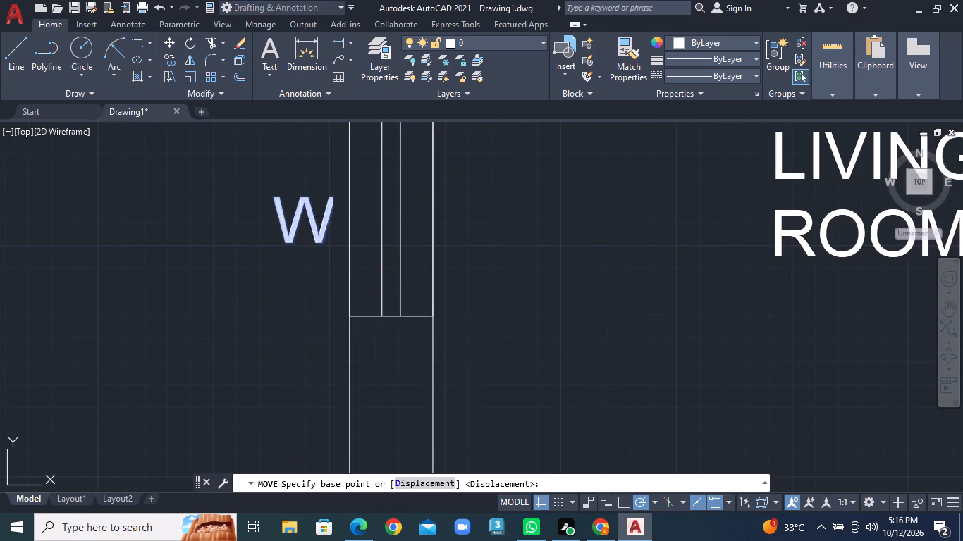
pyautogui.click(295, 230)
pyautogui.scroll(-2, 428, 285)
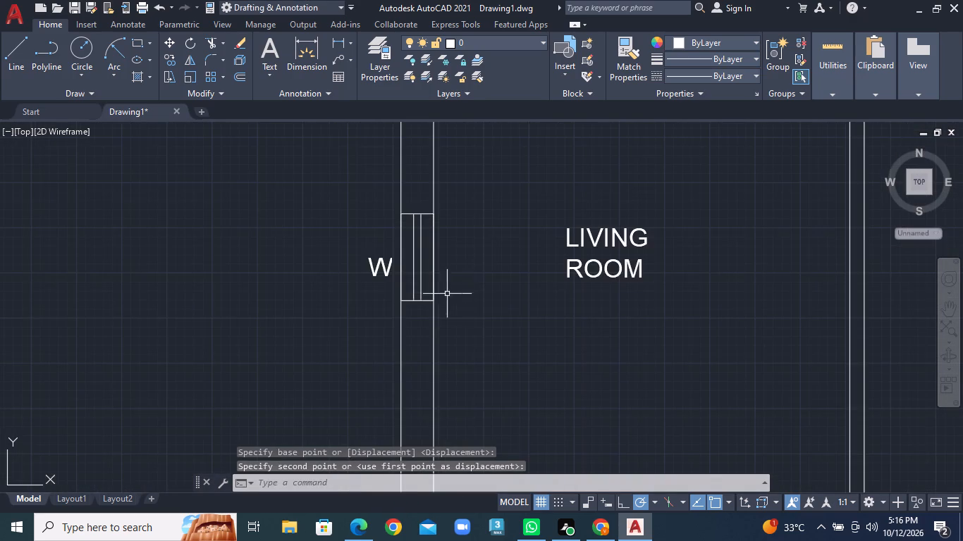
# Move the right plan's LIVING ROOM label up and to the right, closer to the horizontal centre of the room.
pyautogui.scroll(-2, 598, 316)
pyautogui.moveTo(586, 322); pyautogui.dragTo(526, 288, button='middle')
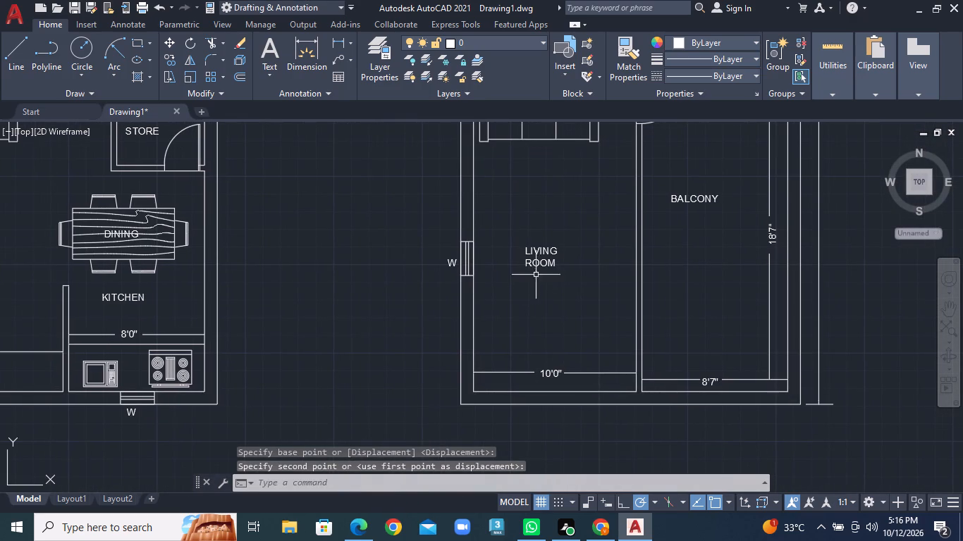
pyautogui.click(543, 266)
pyautogui.rightClick(543, 266)
pyautogui.click(568, 269)
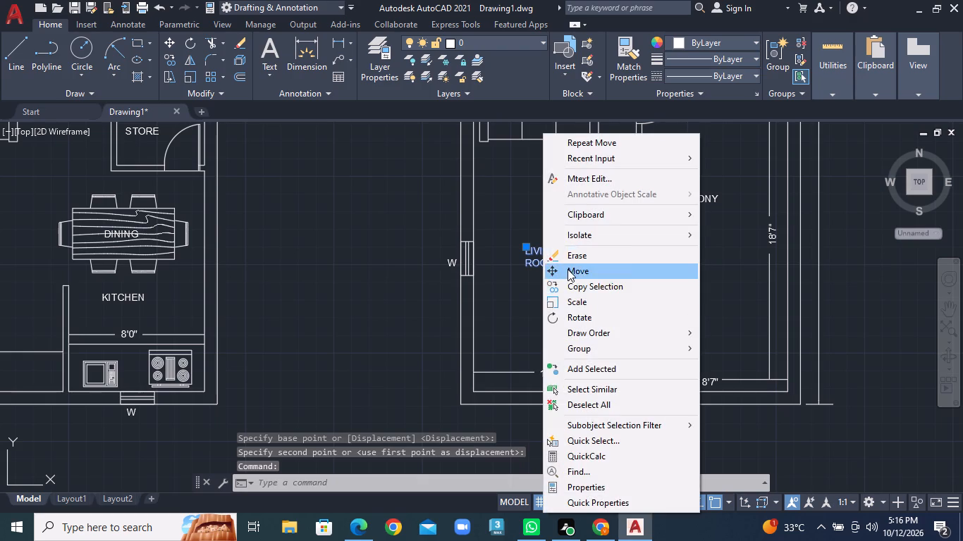
pyautogui.click(541, 256)
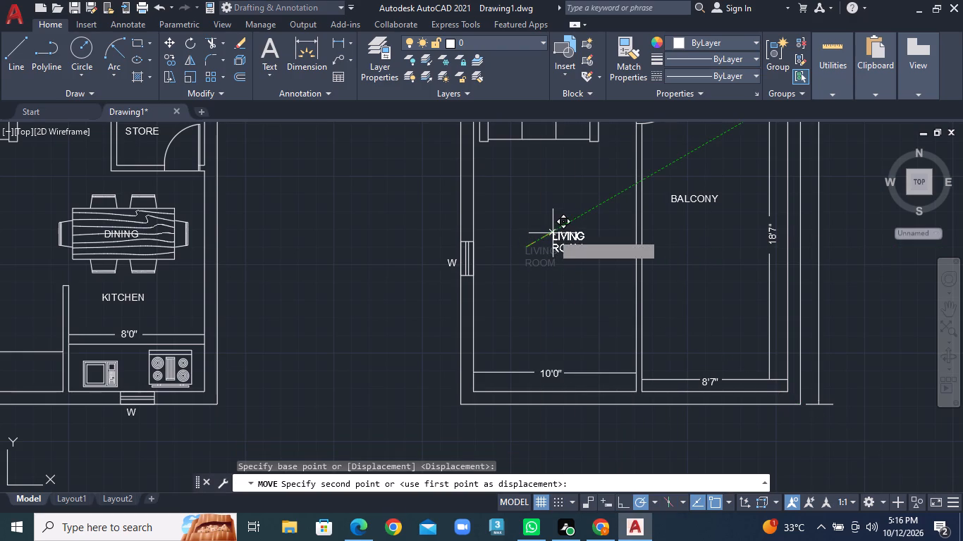
pyautogui.click(552, 233)
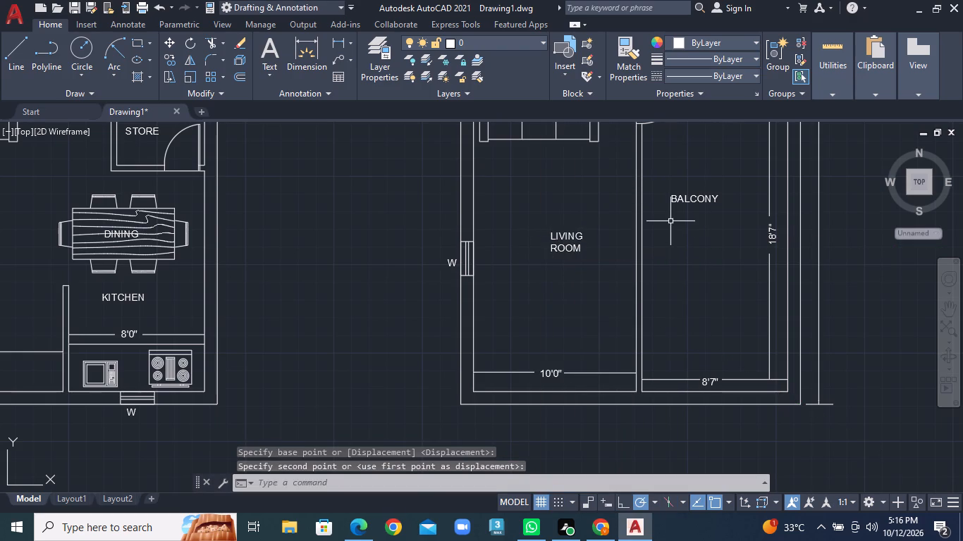
# Move the BALCONY label down and to the right, level with the LIVING ROOM label and centred between the balcony walls.
pyautogui.click(687, 200)
pyautogui.rightClick(687, 200)
pyautogui.click(727, 274)
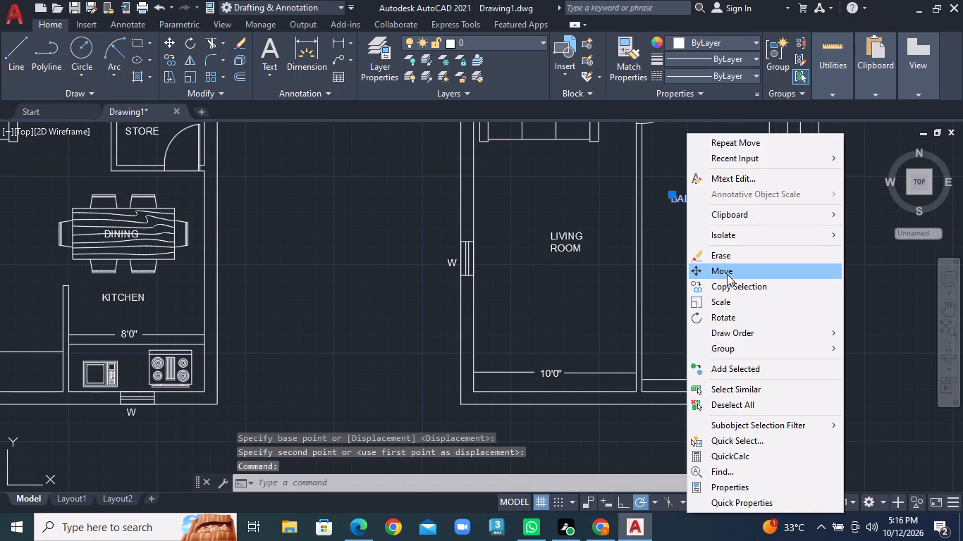
pyautogui.click(695, 200)
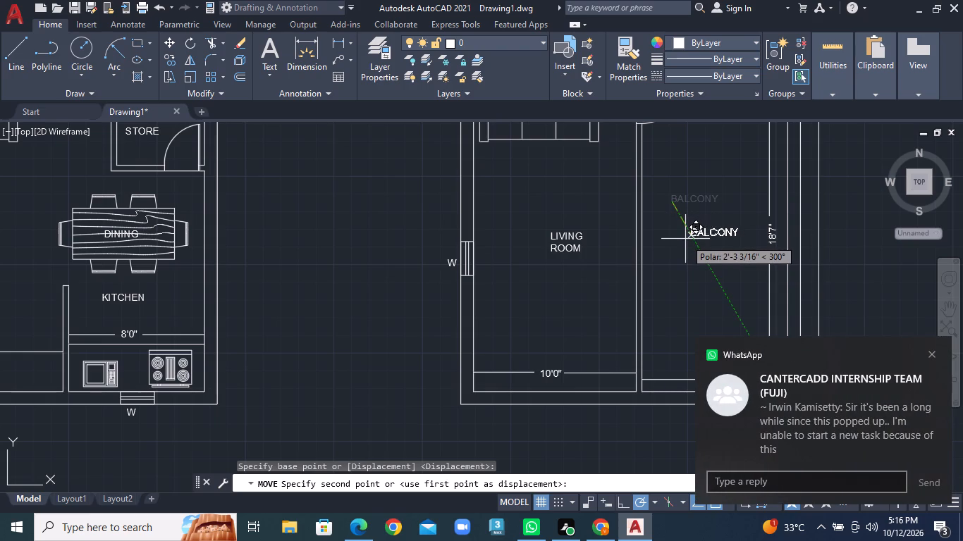
pyautogui.click(685, 239)
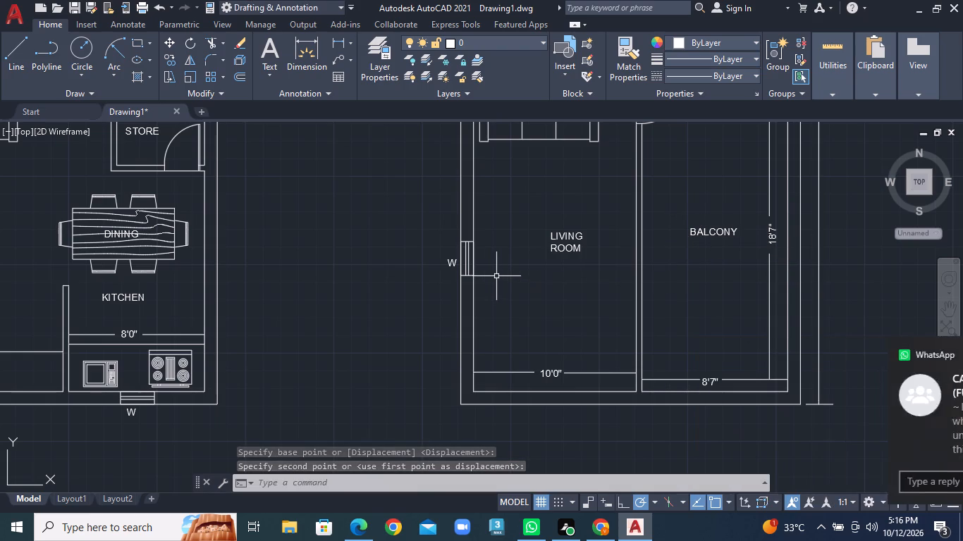
# Move the right plan's lower TOILET label down and to the right, clear of the 5'0" dimension and above the door swing.
pyautogui.scroll(-1, 512, 306)
pyautogui.moveTo(527, 298); pyautogui.dragTo(620, 356, button='middle')
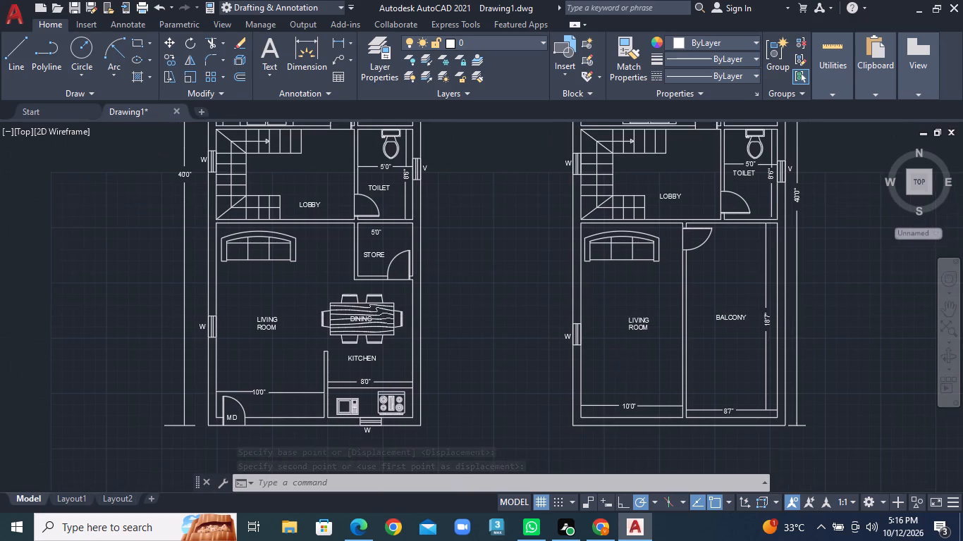
pyautogui.moveTo(620, 356); pyautogui.dragTo(524, 397, button='middle')
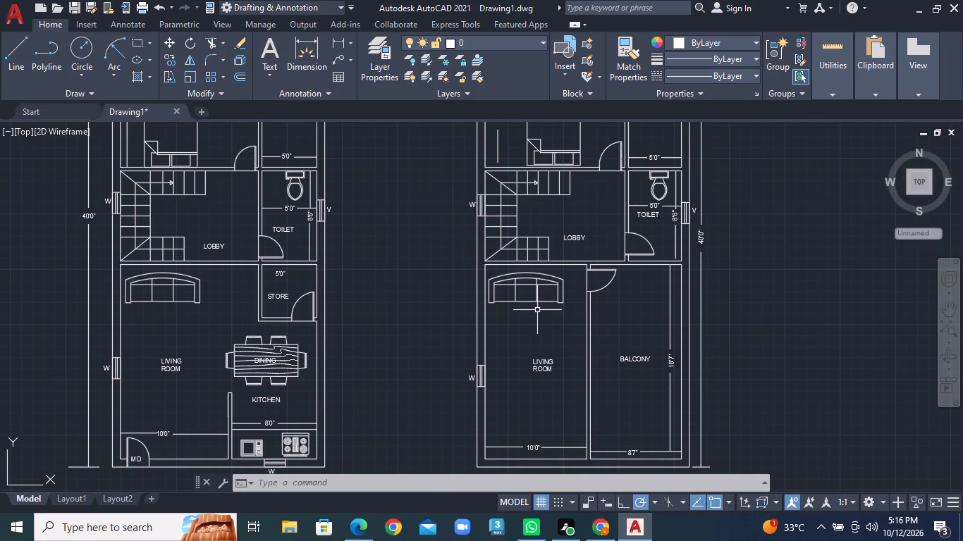
pyautogui.moveTo(551, 250); pyautogui.dragTo(488, 332, button='middle')
pyautogui.scroll(3, 654, 321)
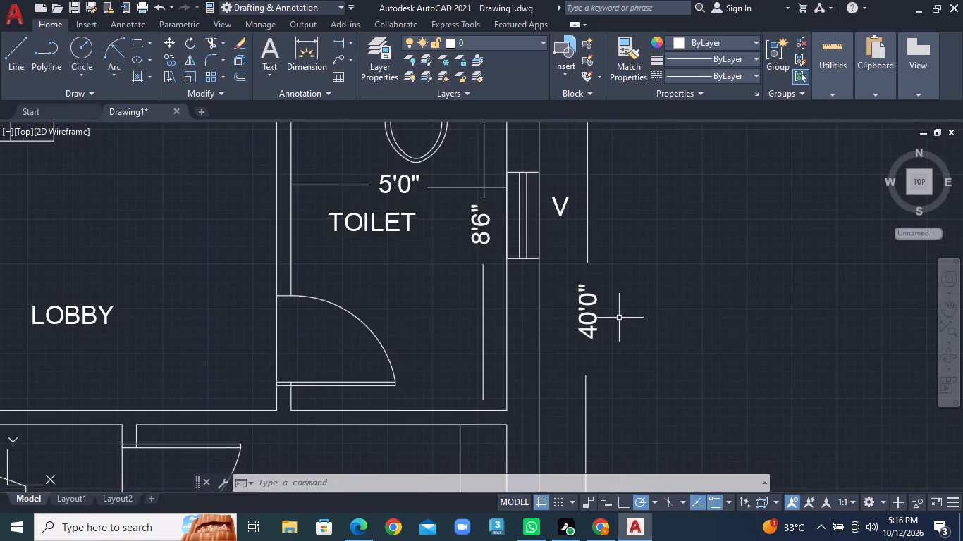
pyautogui.moveTo(432, 267); pyautogui.dragTo(475, 297, button='middle')
pyautogui.click(429, 257)
pyautogui.rightClick(429, 257)
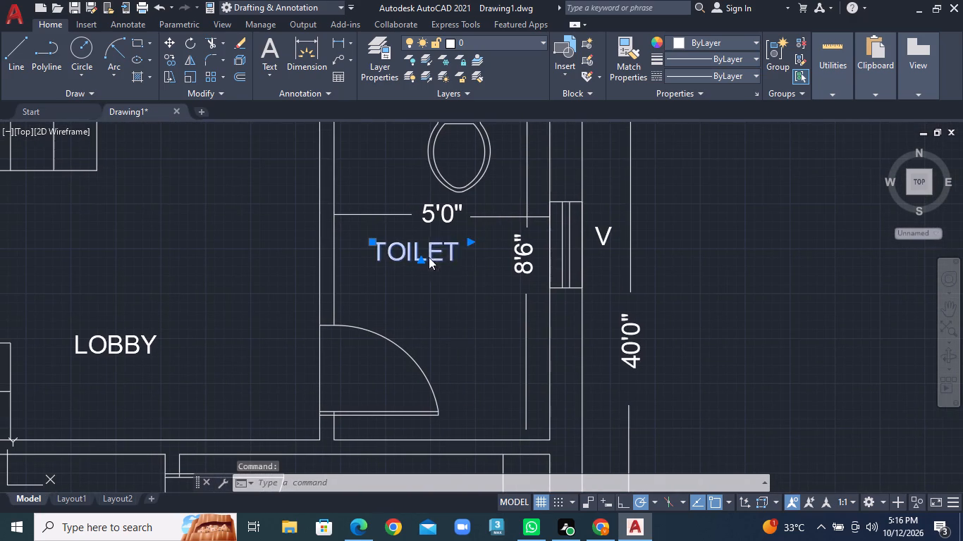
pyautogui.click(472, 266)
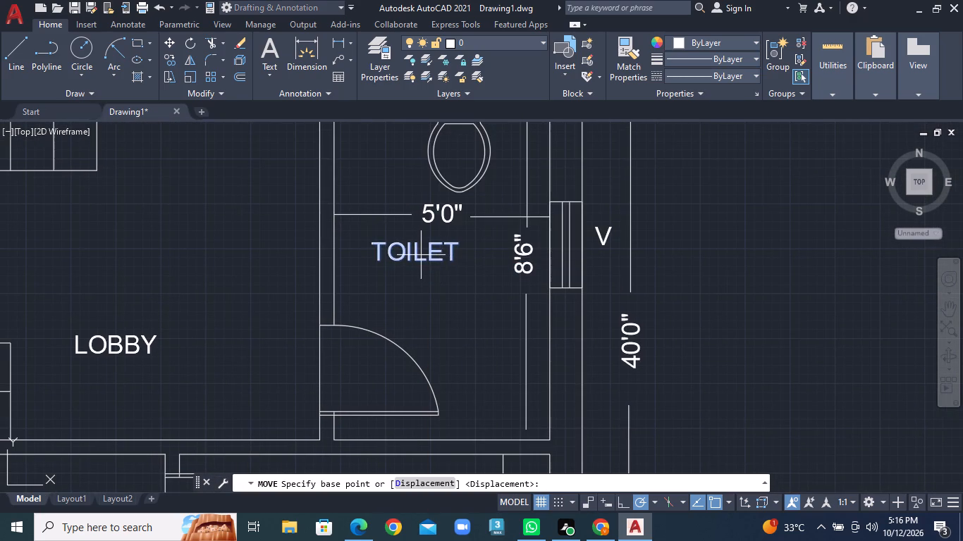
pyautogui.click(417, 254)
pyautogui.click(450, 283)
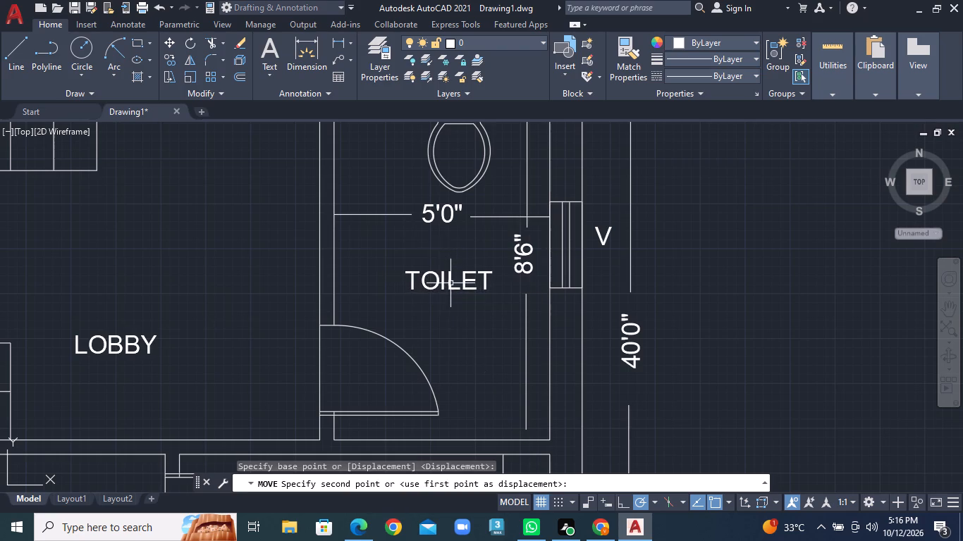
# Move the right plan's BED ROOM label slightly down, just above the bed.
pyautogui.scroll(-3, 438, 238)
pyautogui.moveTo(438, 225); pyautogui.dragTo(471, 280, button='middle')
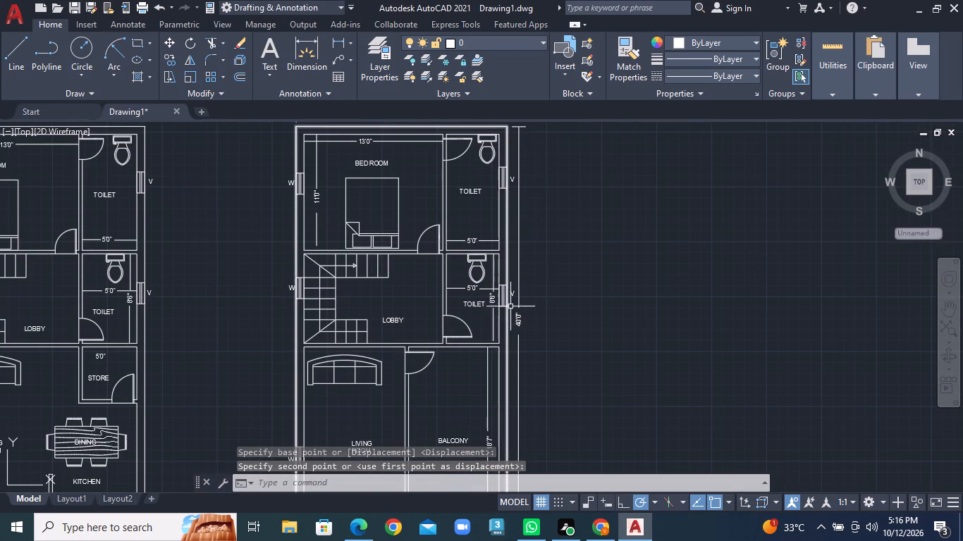
pyautogui.scroll(1, 350, 167)
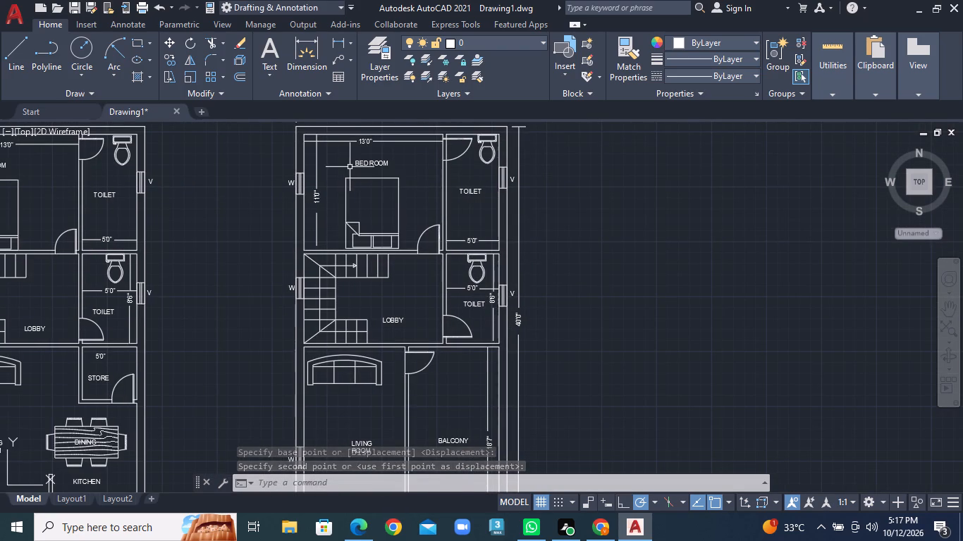
pyautogui.click(372, 163)
pyautogui.rightClick(372, 163)
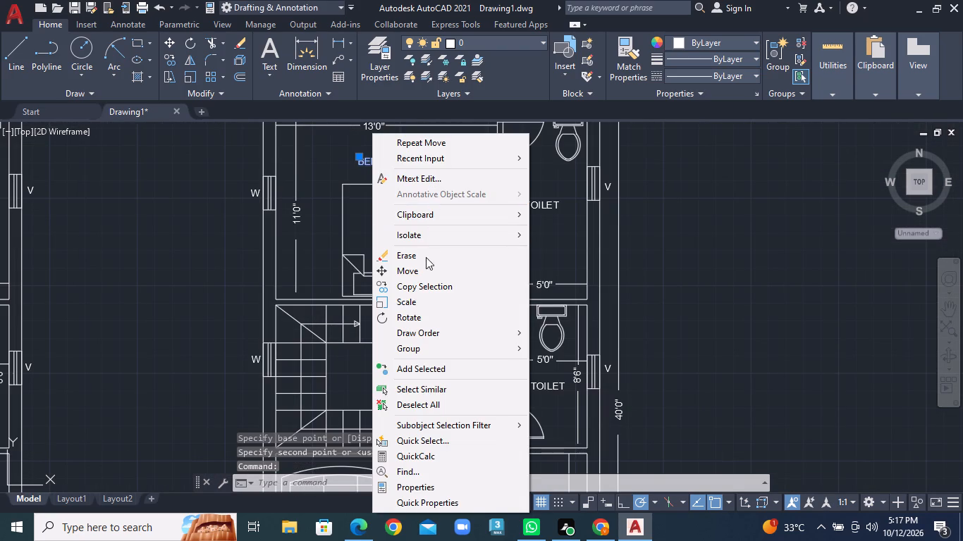
pyautogui.click(417, 276)
pyautogui.click(384, 160)
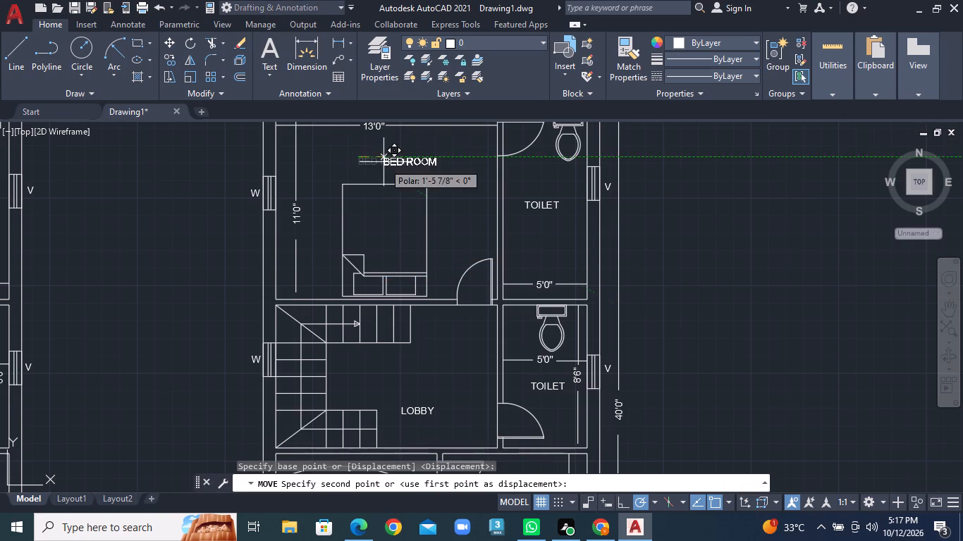
pyautogui.click(369, 171)
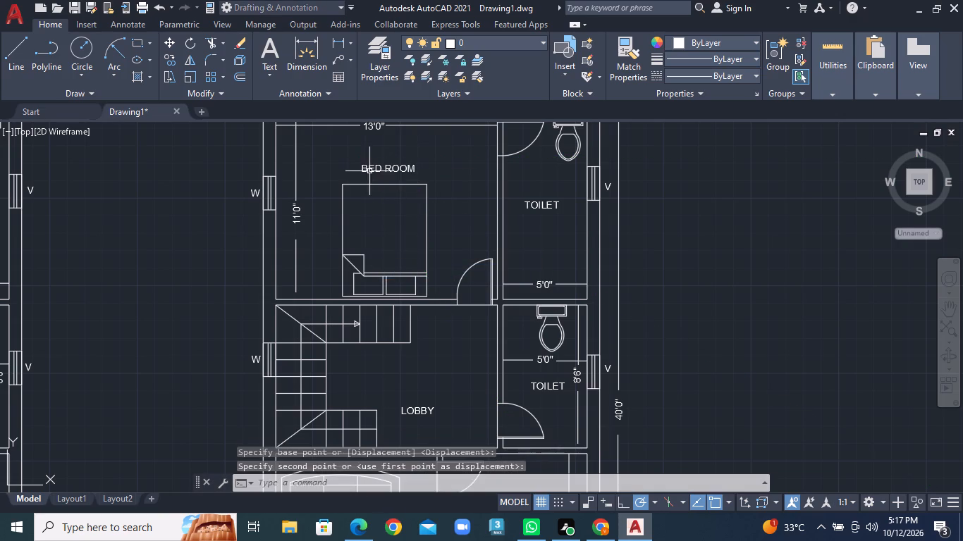
# Move the right plan bedroom's 11'0" dimension text slightly down within the gap in its dimension line.
pyautogui.scroll(1, 285, 188)
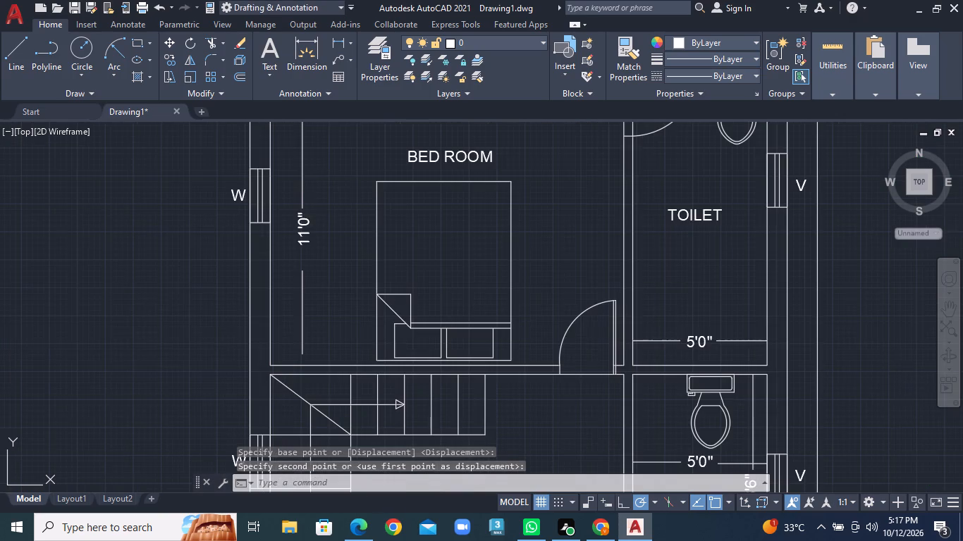
pyautogui.click(304, 218)
pyautogui.scroll(1, 304, 218)
pyautogui.rightClick(304, 218)
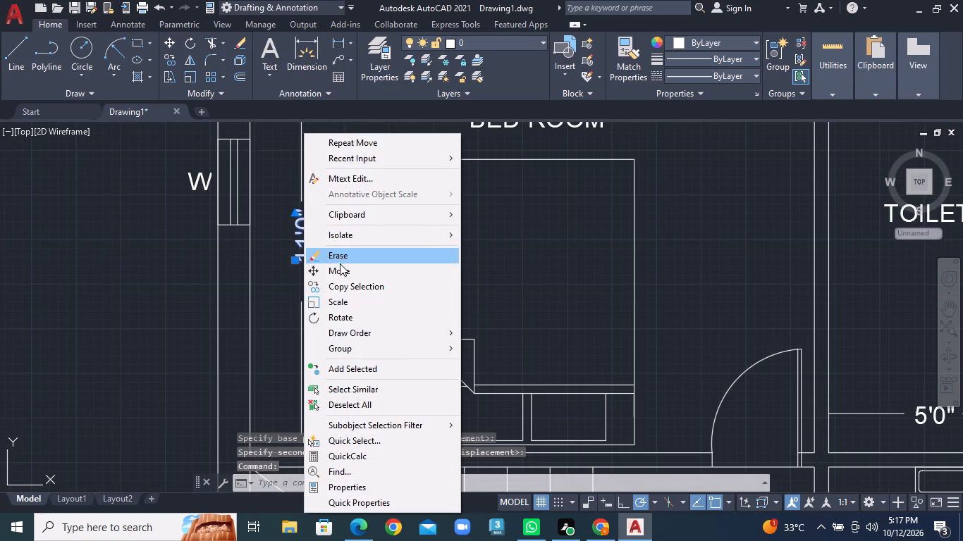
pyautogui.click(340, 270)
pyautogui.click(308, 240)
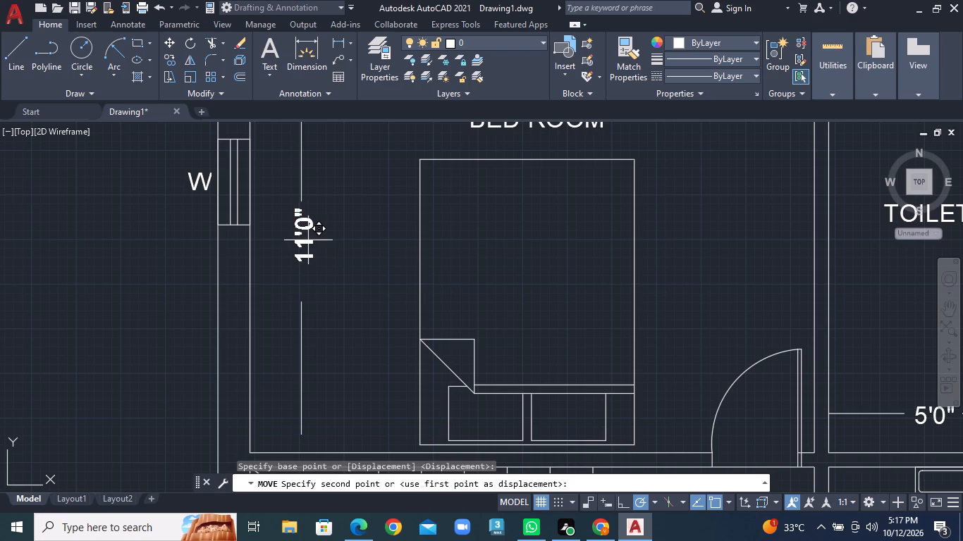
pyautogui.click(307, 248)
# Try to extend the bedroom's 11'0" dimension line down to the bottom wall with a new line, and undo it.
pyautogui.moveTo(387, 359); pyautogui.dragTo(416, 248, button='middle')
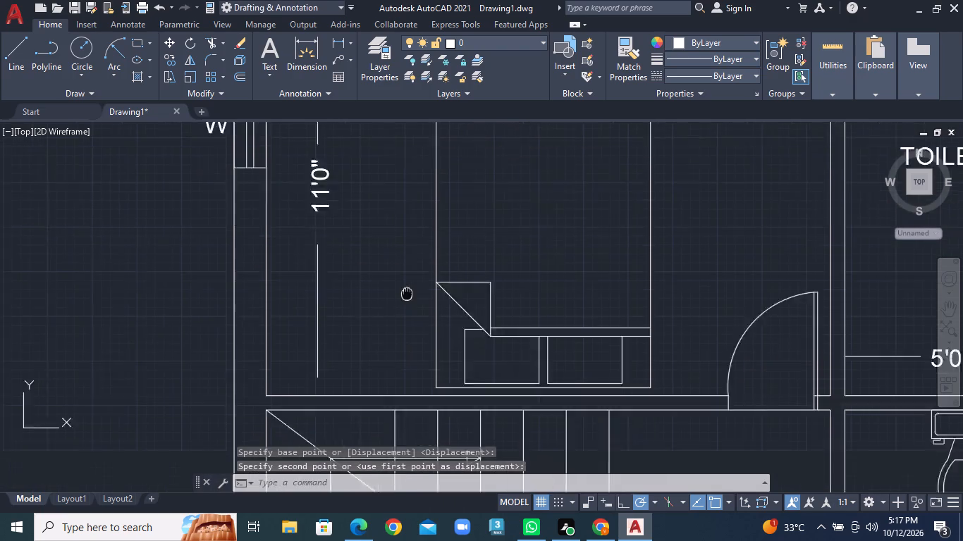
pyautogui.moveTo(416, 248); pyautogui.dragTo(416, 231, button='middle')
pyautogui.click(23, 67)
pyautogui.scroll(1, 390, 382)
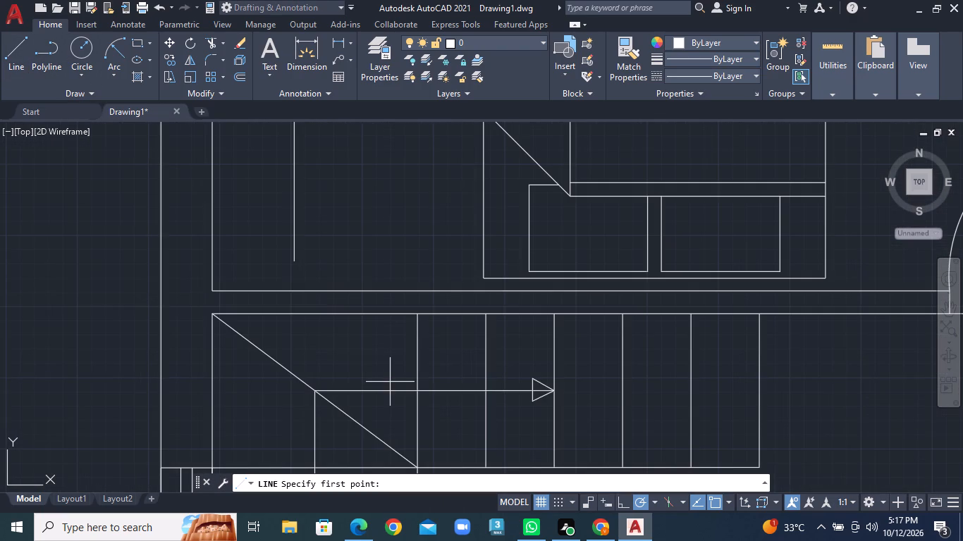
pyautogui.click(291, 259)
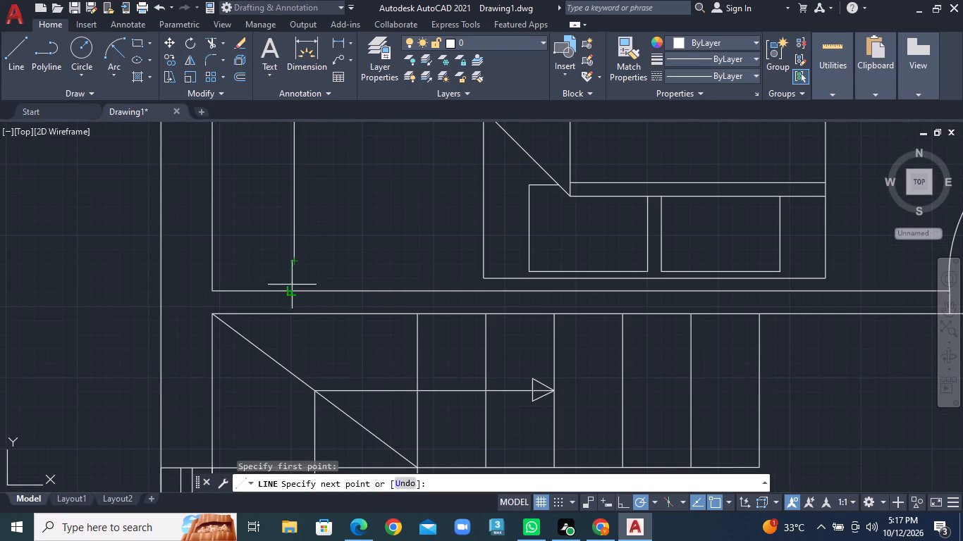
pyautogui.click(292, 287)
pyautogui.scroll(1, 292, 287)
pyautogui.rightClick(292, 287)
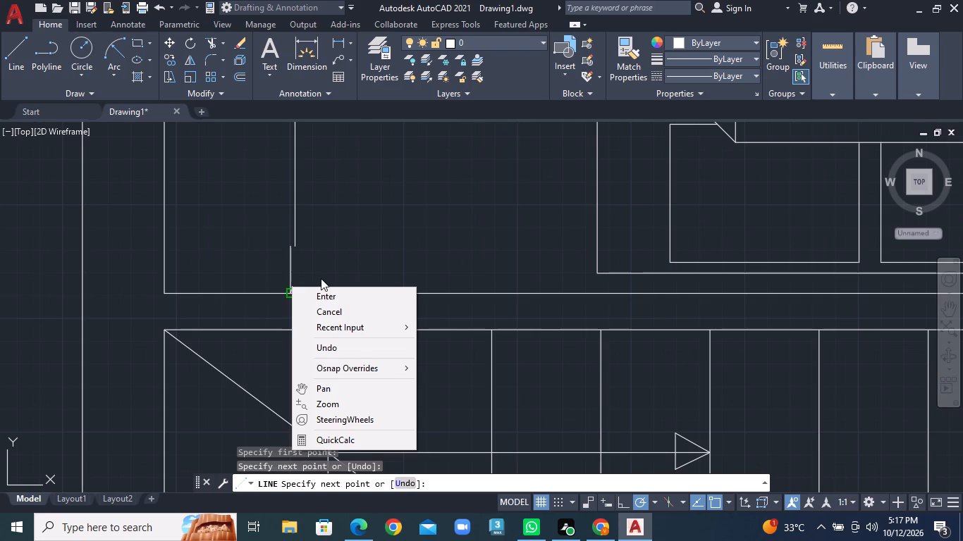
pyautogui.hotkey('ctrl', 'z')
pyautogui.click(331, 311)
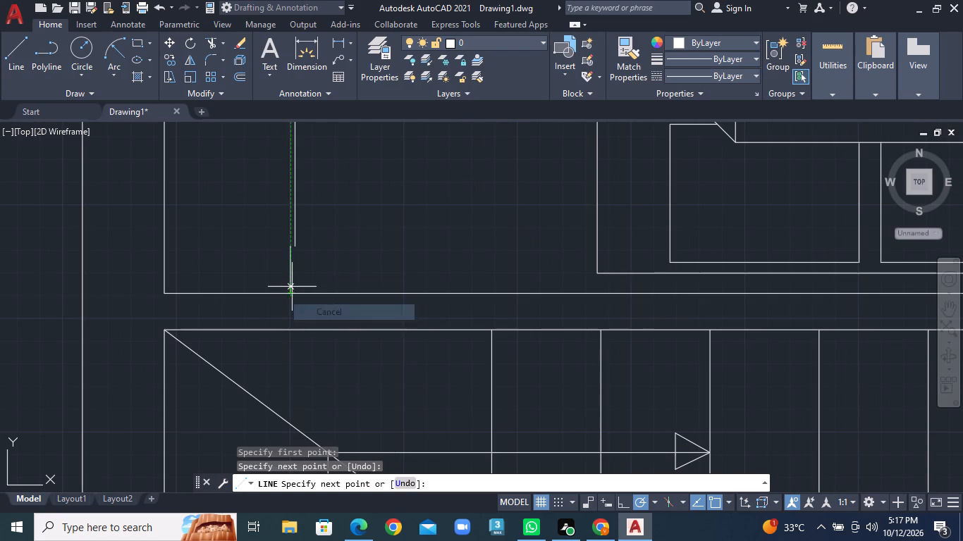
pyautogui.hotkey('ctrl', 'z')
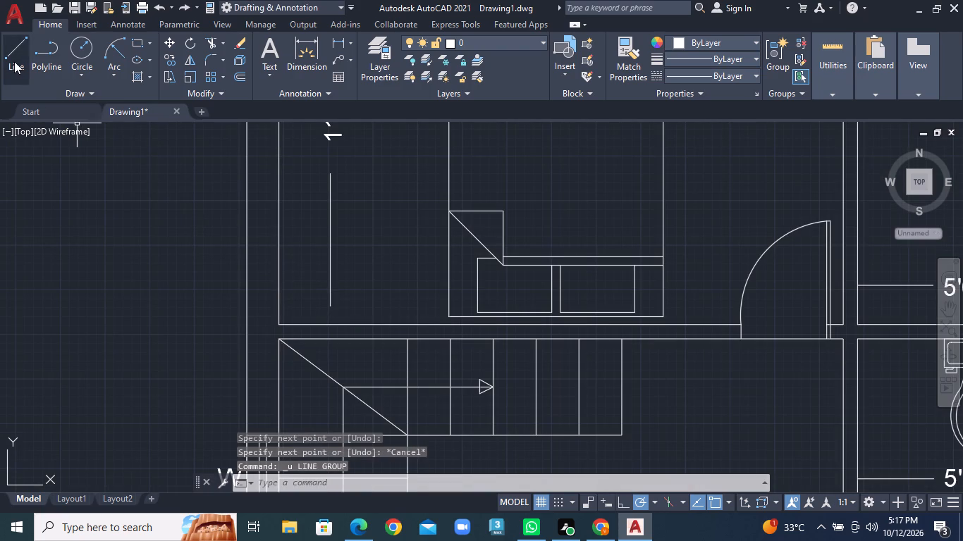
# Draw a line from the lower end of the right bedroom's 11'0" dimension line straight down to the bedroom's bottom wall.
pyautogui.click(14, 61)
pyautogui.scroll(2, 321, 265)
pyautogui.moveTo(341, 367); pyautogui.dragTo(341, 297, button='middle')
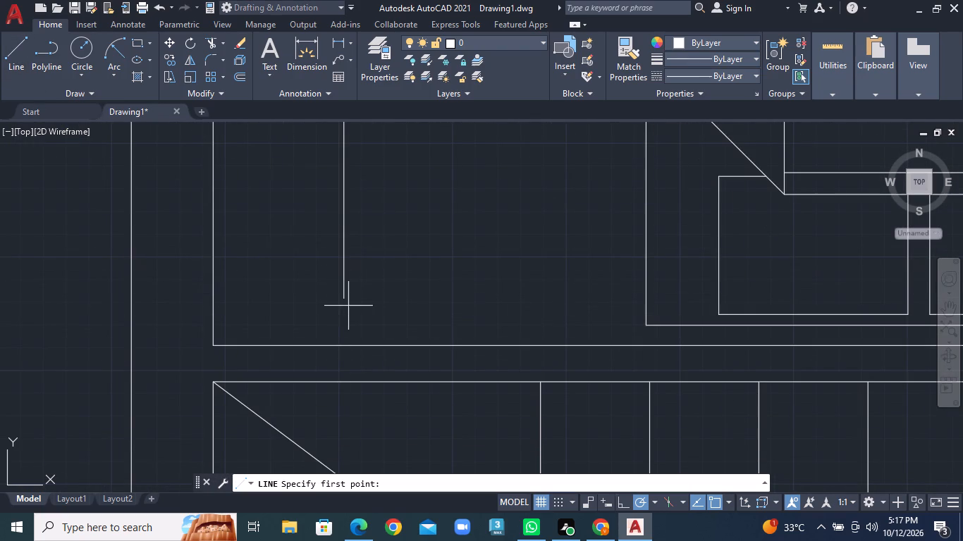
pyautogui.click(344, 299)
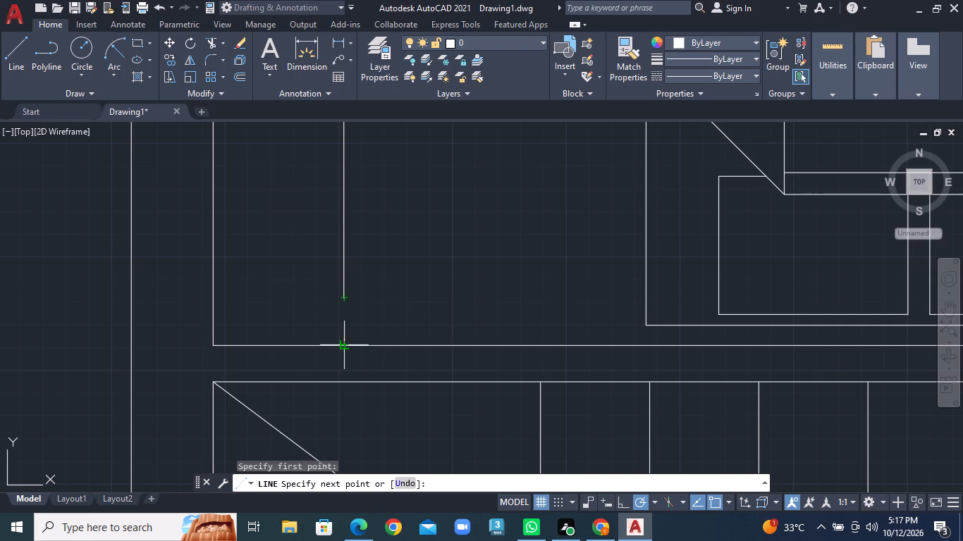
pyautogui.click(343, 341)
pyautogui.rightClick(343, 341)
pyautogui.click(362, 344)
pyautogui.scroll(-2, 495, 392)
pyautogui.scroll(-2, 560, 462)
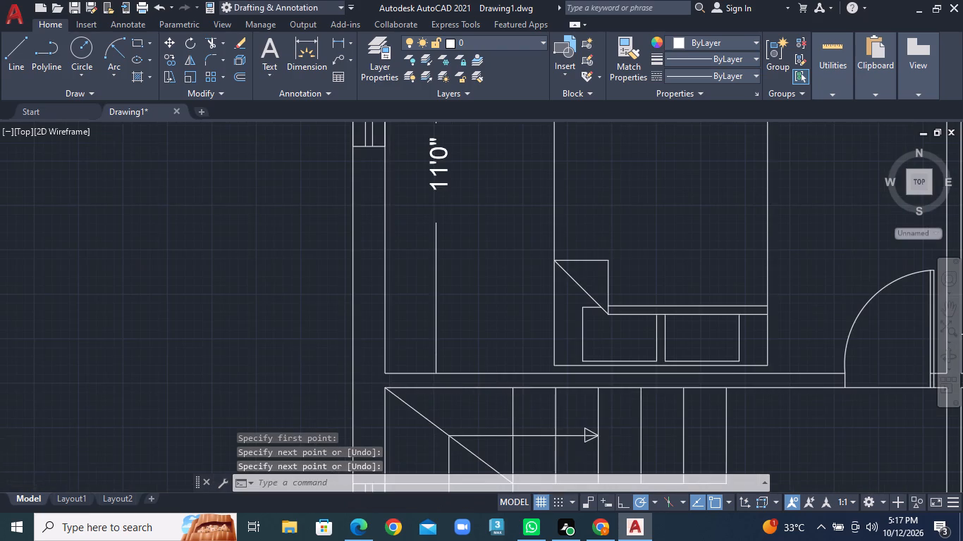
pyautogui.moveTo(579, 436); pyautogui.dragTo(751, 337, button='middle')
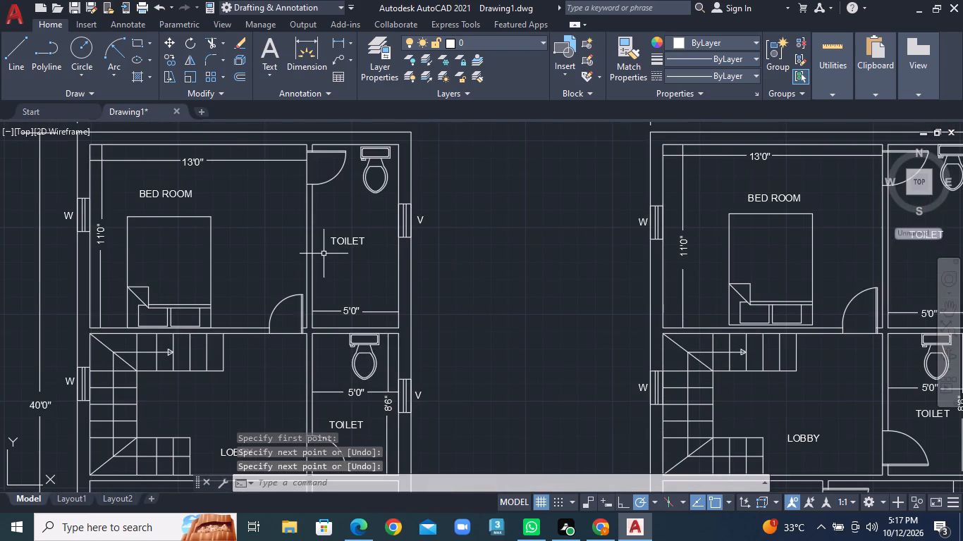